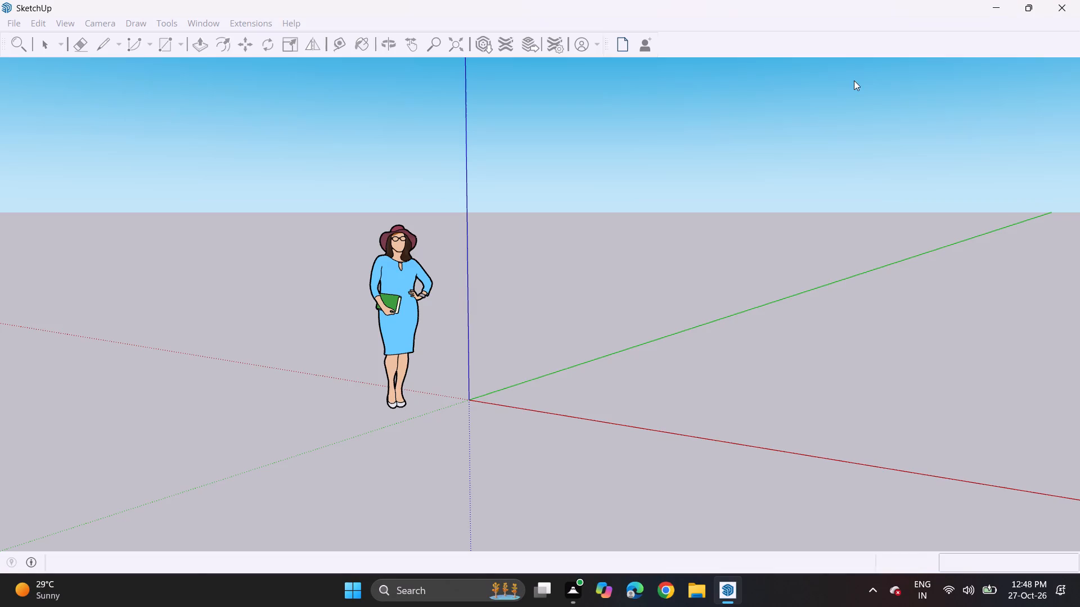
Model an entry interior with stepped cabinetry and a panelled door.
Draw a freehand rectangle of about 65 sq ft flat on the ground plane, beside the green axis.
scroll(184, 306, "down", 1)
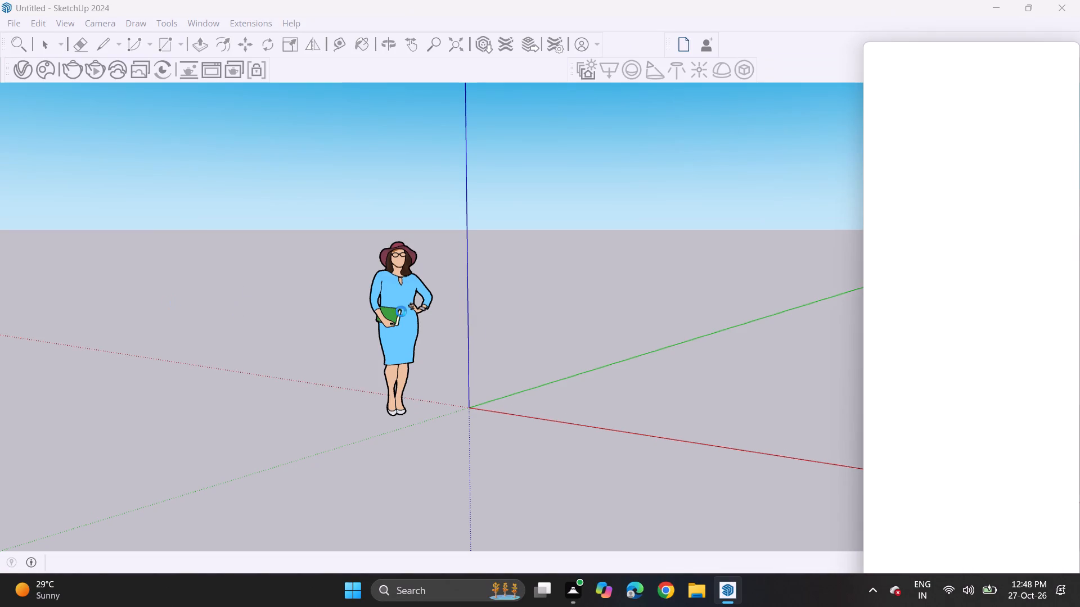
middle_click_drag(429, 393, 626, 393)
scroll(458, 404, "down", 1)
scroll(632, 361, "up", 1)
middle_click_drag(633, 360, 247, 421, "shift")
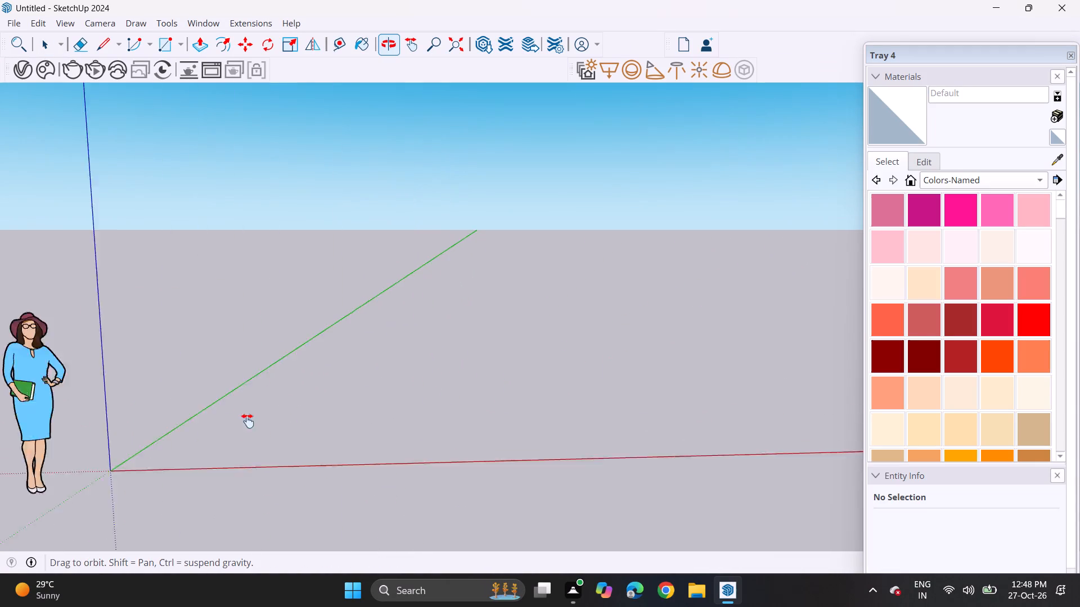
middle_click_drag(247, 421, 122, 442, "shift")
middle_click_drag(686, 307, 250, 406)
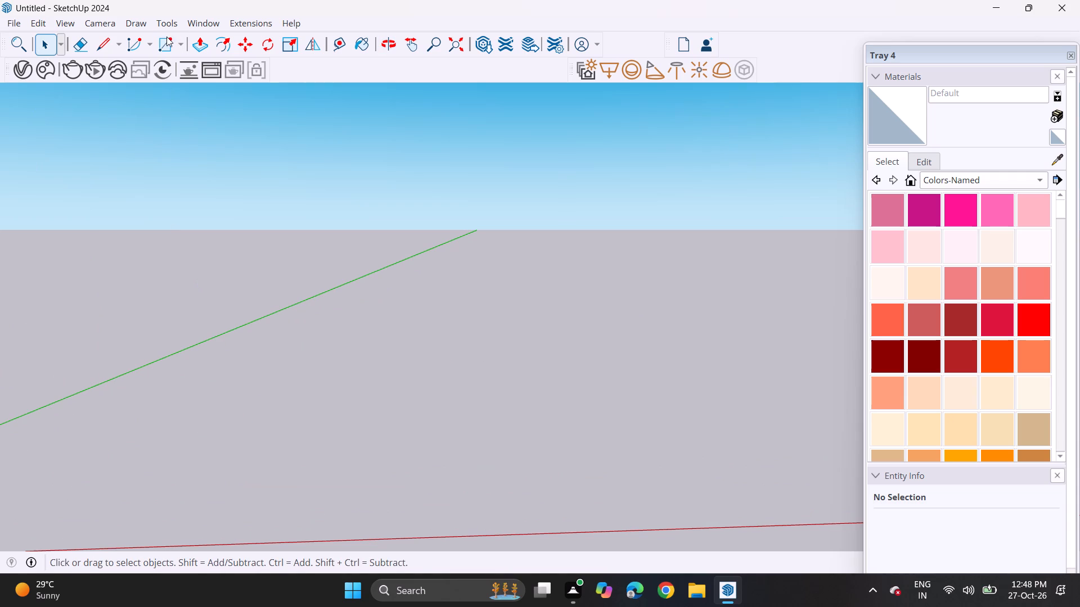
left_click(168, 46)
scroll(395, 402, "down", 1)
middle_click_drag(408, 427, 406, 501)
left_click(390, 493)
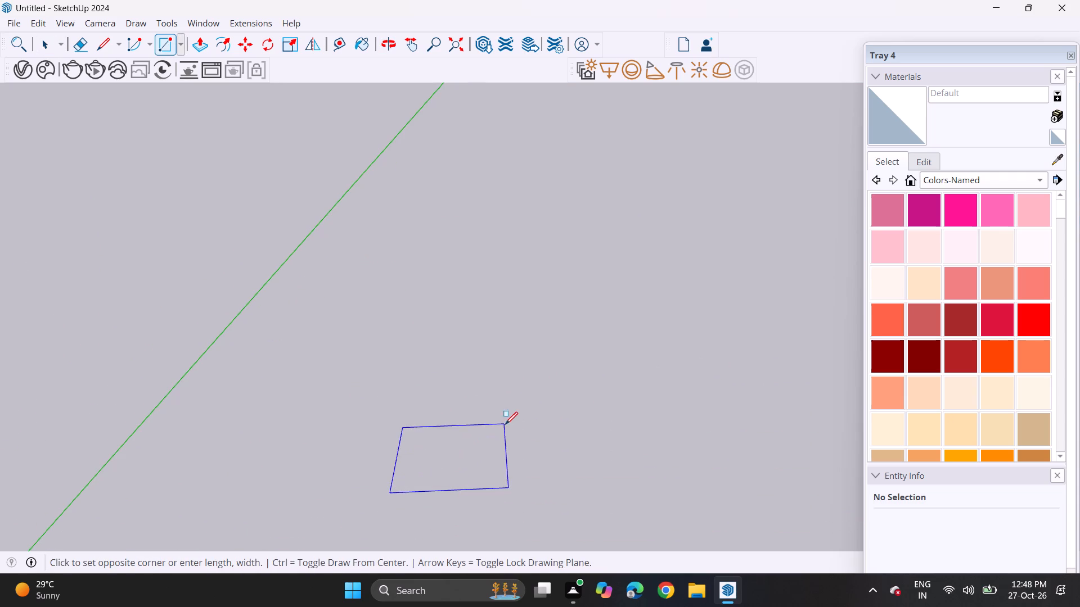
left_click(499, 433)
scroll(453, 470, "up", 2)
scroll(451, 470, "down", 1)
scroll(447, 461, "up", 7)
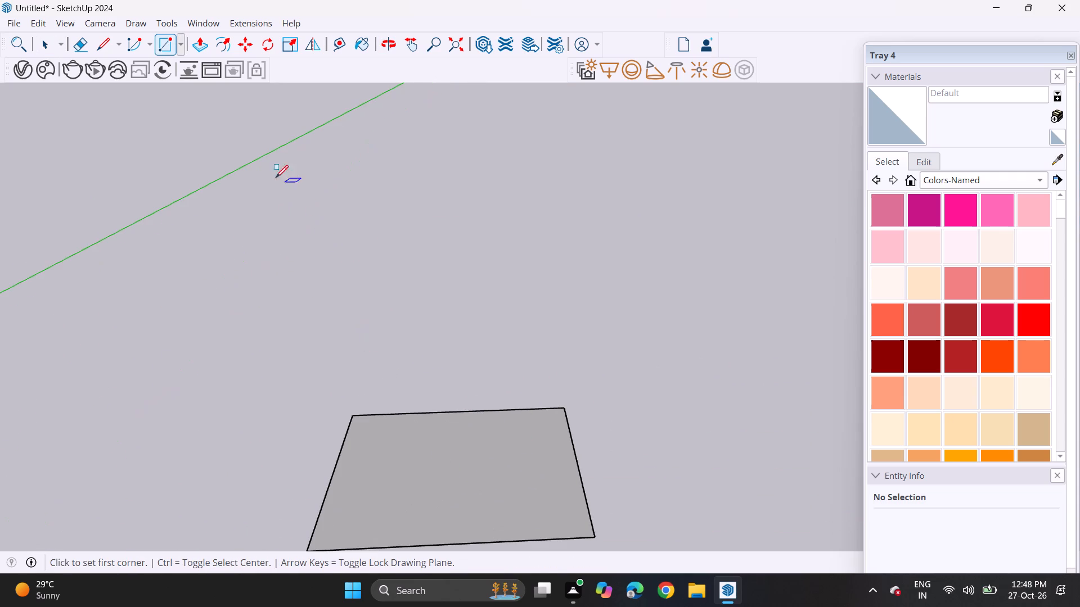
Push/Pull the ground rectangle up 10' into a box.
left_click(199, 46)
left_click(451, 463)
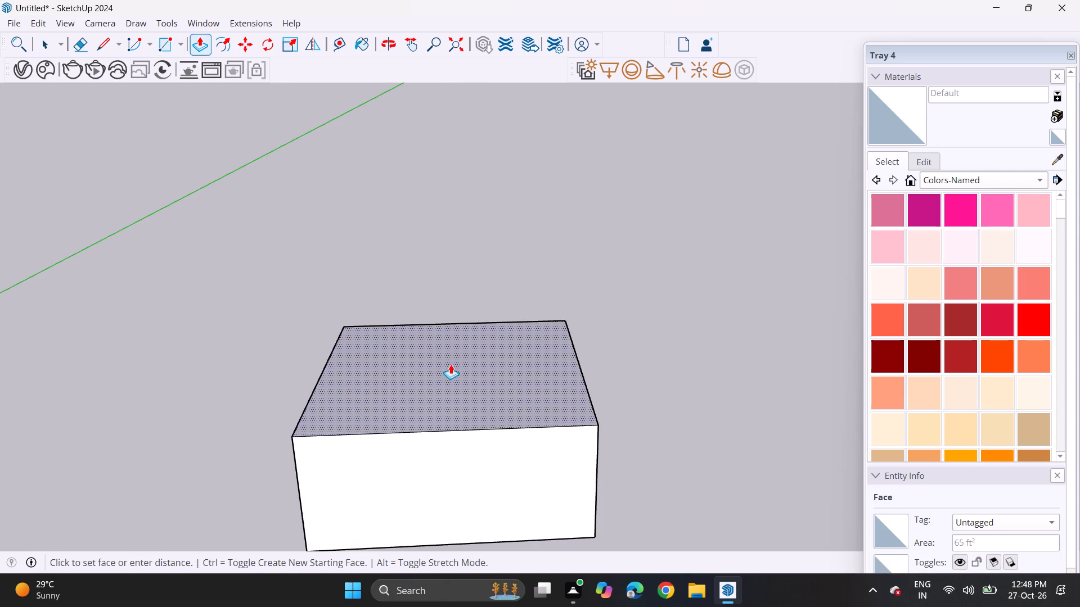
type("10'")
key("Return")
Pull the box's side face outward to widen its footprint to about 133 sq ft.
scroll(398, 355, "down", 3)
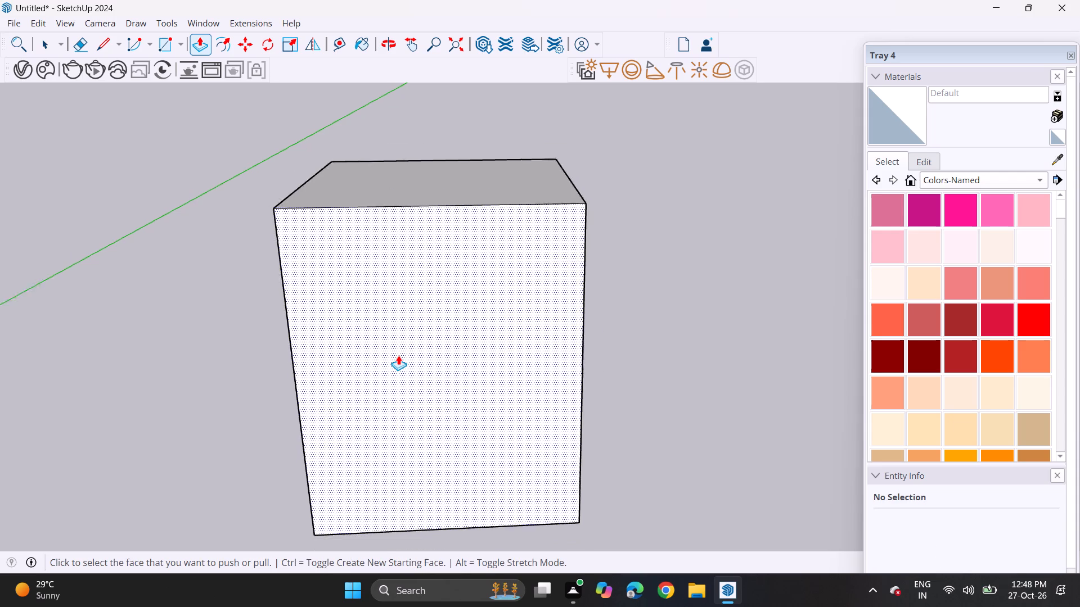
scroll(398, 355, "down", 2)
scroll(398, 355, "up", 1)
scroll(398, 355, "down", 1)
middle_click_drag(641, 363, 536, 368)
left_click(523, 393)
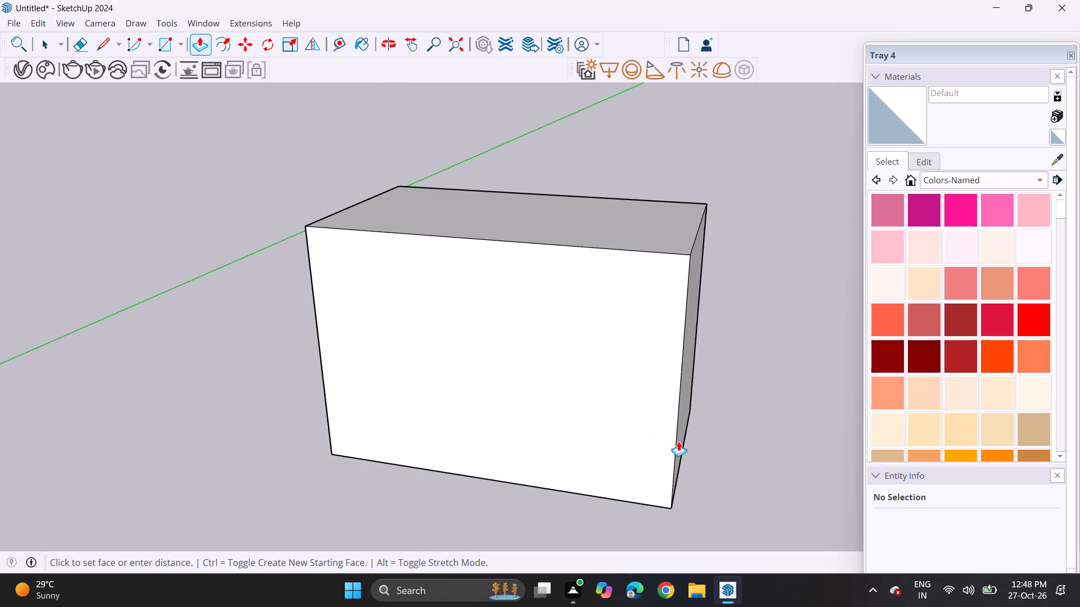
left_click(736, 442)
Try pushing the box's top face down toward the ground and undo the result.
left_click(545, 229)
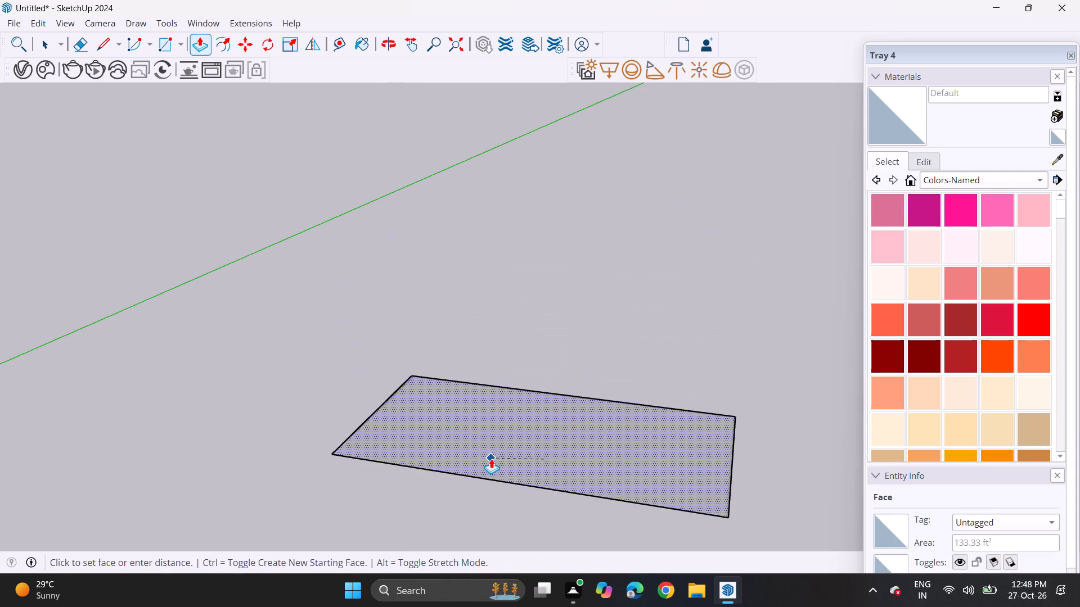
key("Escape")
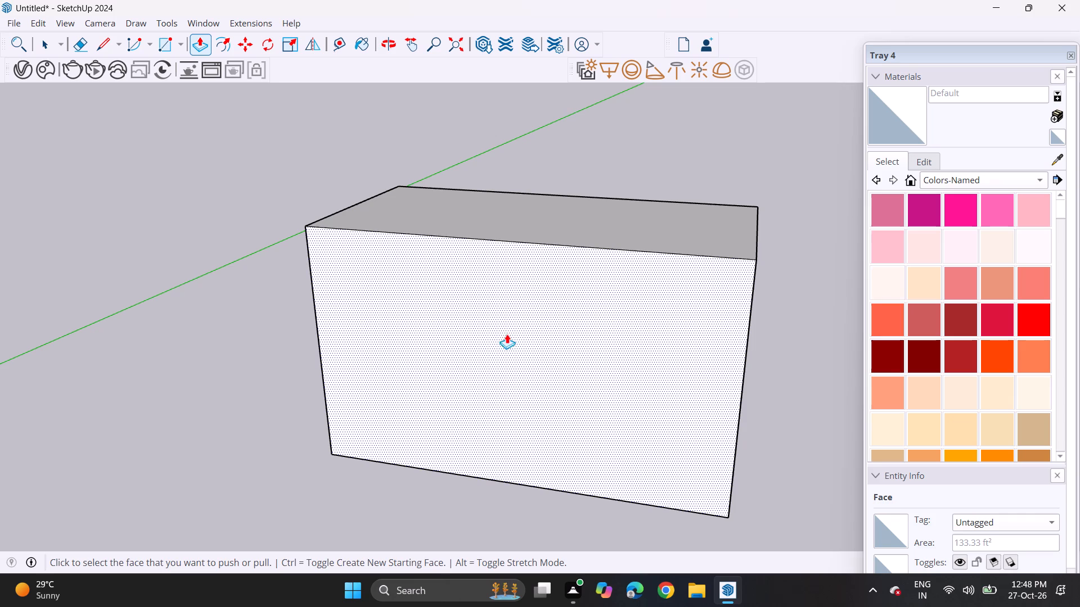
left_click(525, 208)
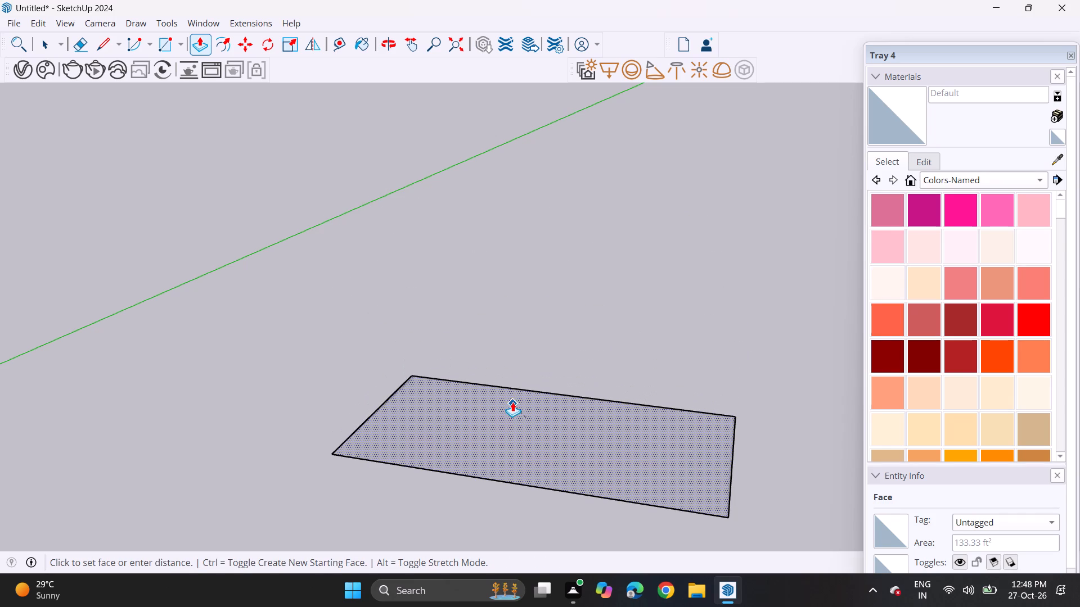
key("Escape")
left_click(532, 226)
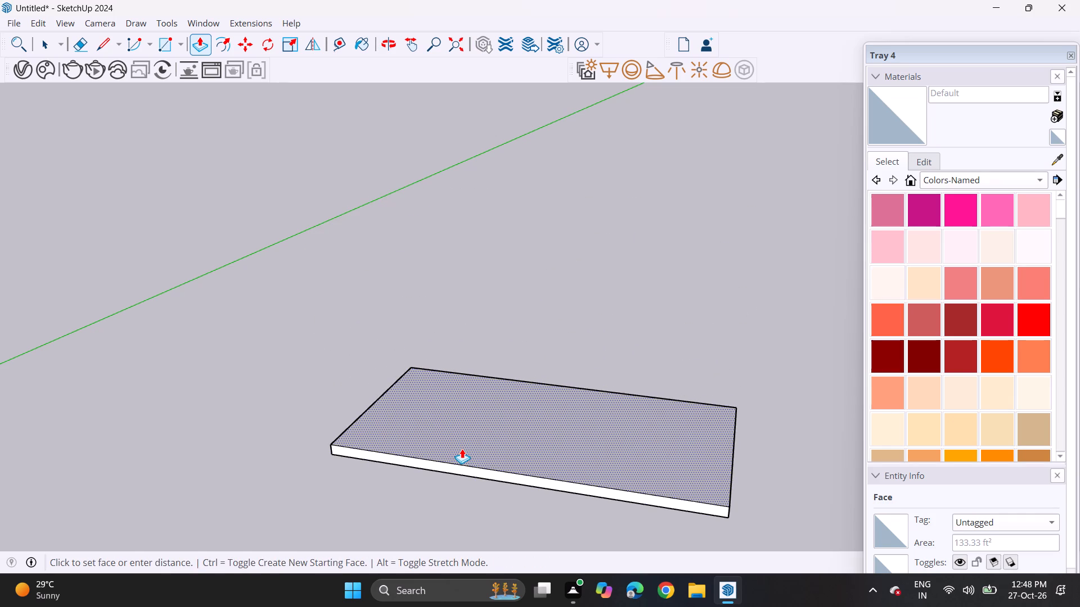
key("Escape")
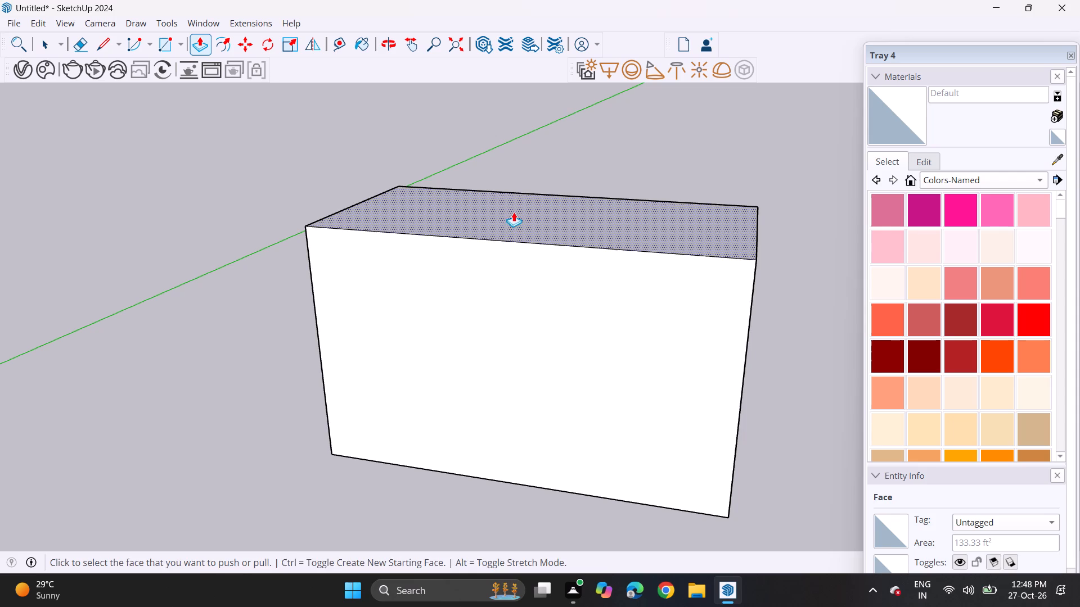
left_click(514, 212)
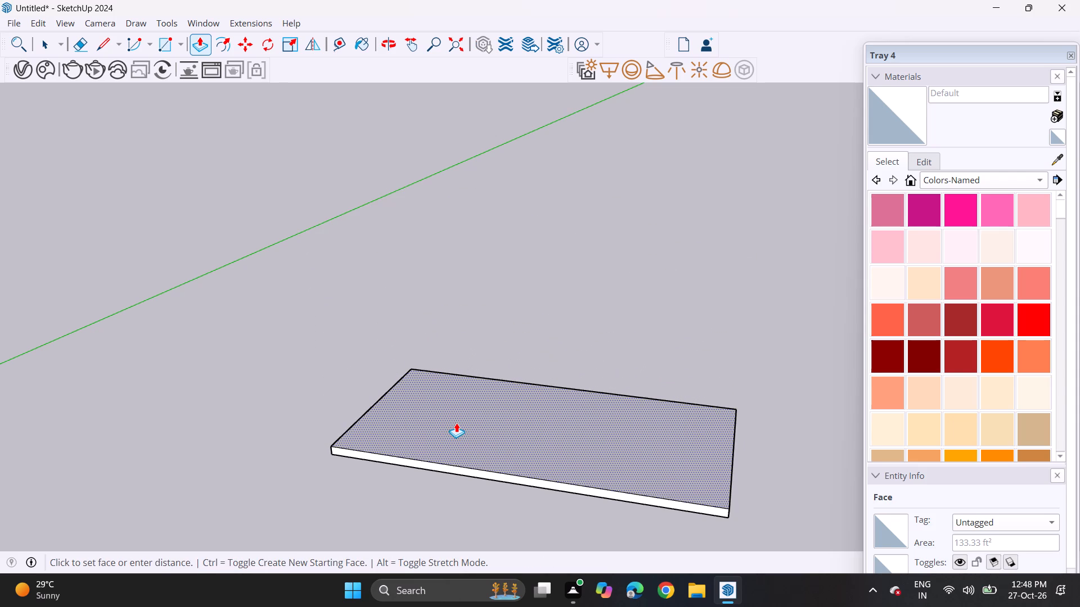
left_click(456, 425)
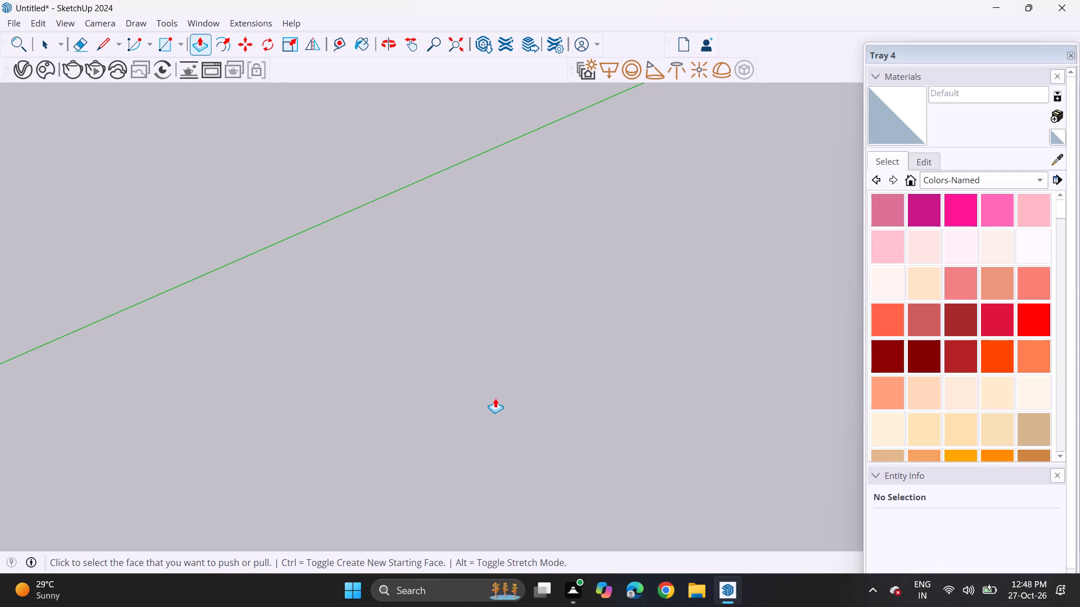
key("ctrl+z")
Push the box's top face down until only a thin floor slab is left.
left_click(523, 209)
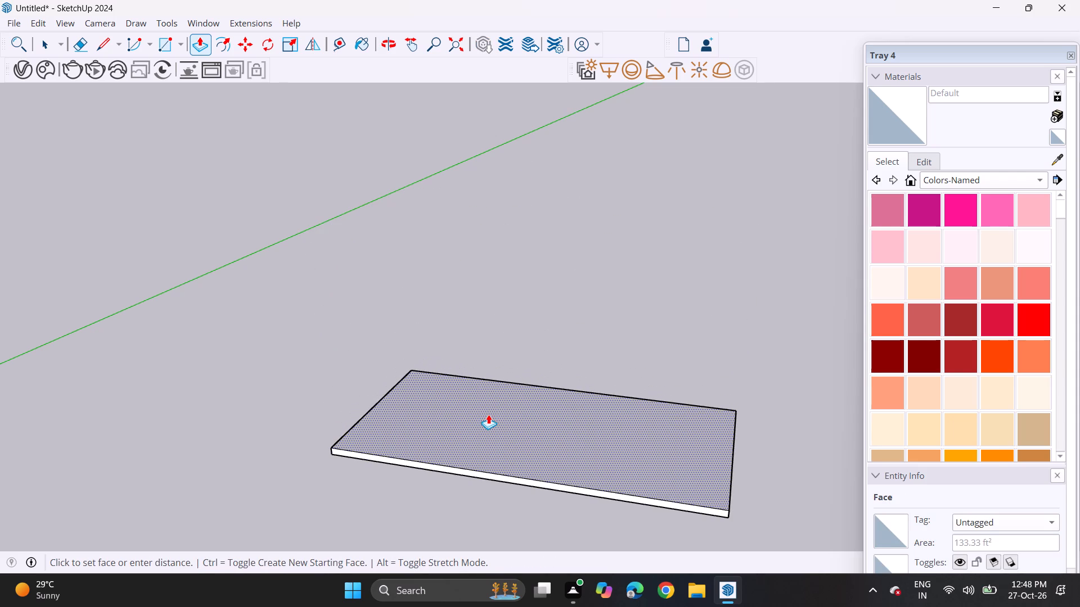
left_click(488, 414)
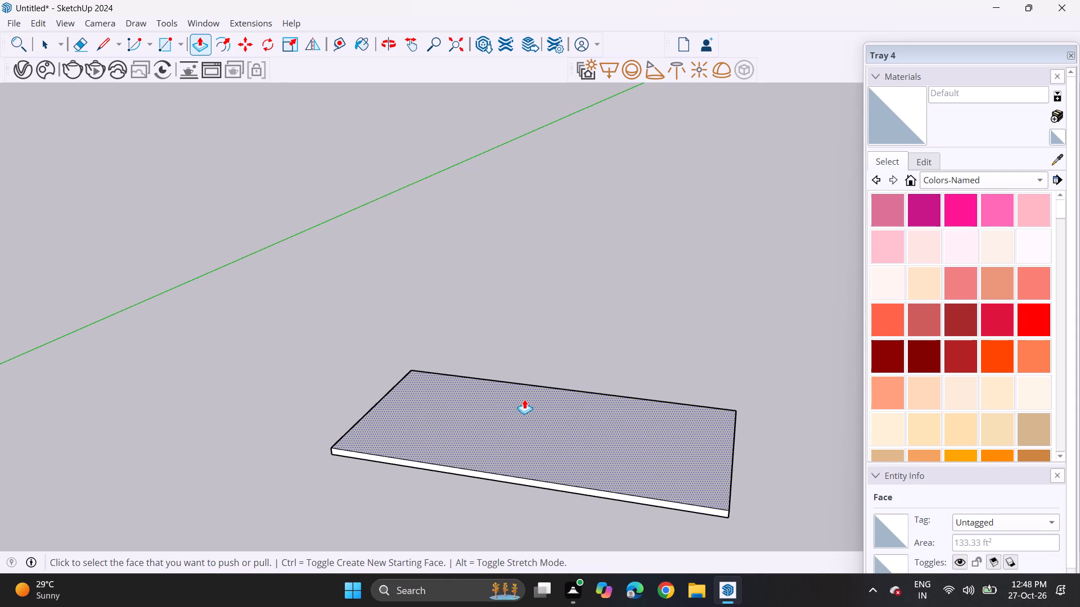
Pull the slab's long side face outward to enlarge the floor to about 213 sq ft.
middle_click_drag(664, 419, 538, 345, "shift")
middle_click_drag(613, 368, 291, 472)
middle_click_drag(844, 212, 578, 185)
scroll(575, 185, "up", 5)
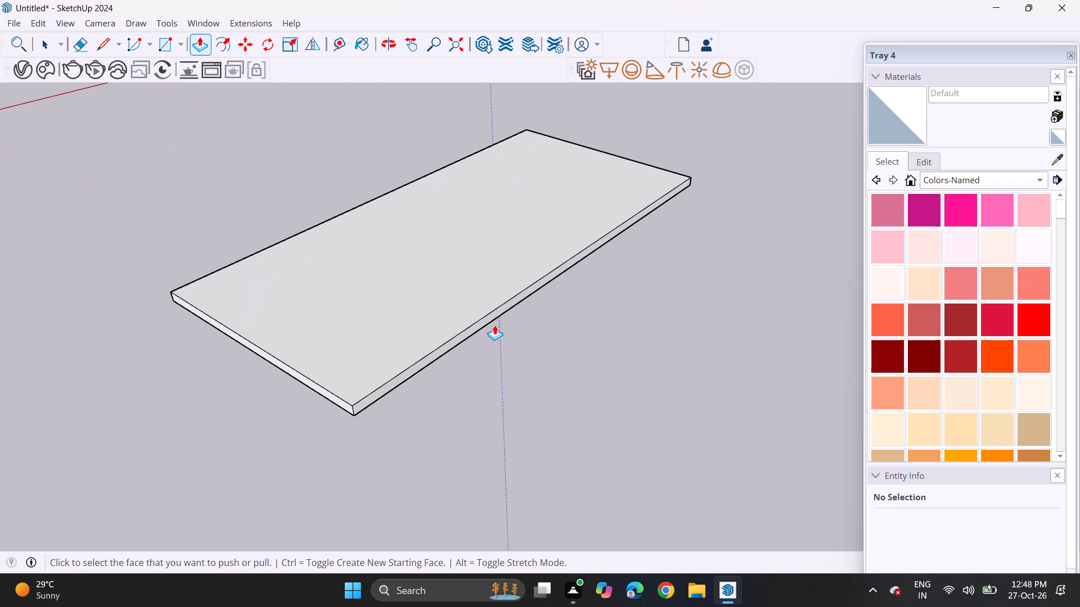
left_click(490, 319)
left_click(656, 342)
Offset the outline of the slab's top face inward to form a narrow wall border.
middle_click_drag(358, 318, 894, 206)
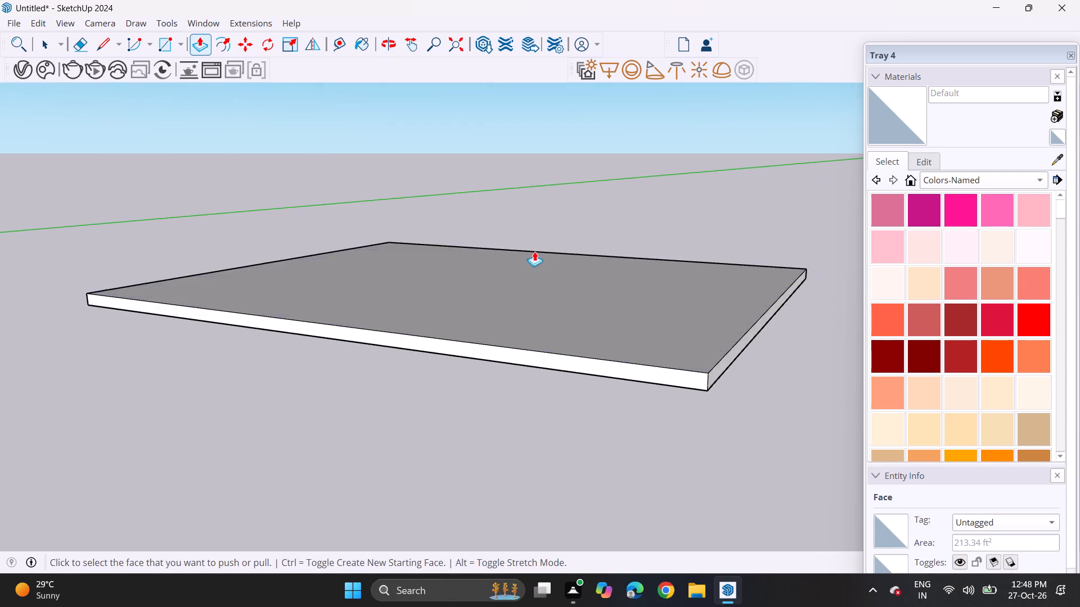
middle_click_drag(544, 256, 670, 273)
middle_click_drag(607, 256, 643, 331)
middle_click_drag(649, 336, 631, 377)
middle_click_drag(623, 356, 627, 373)
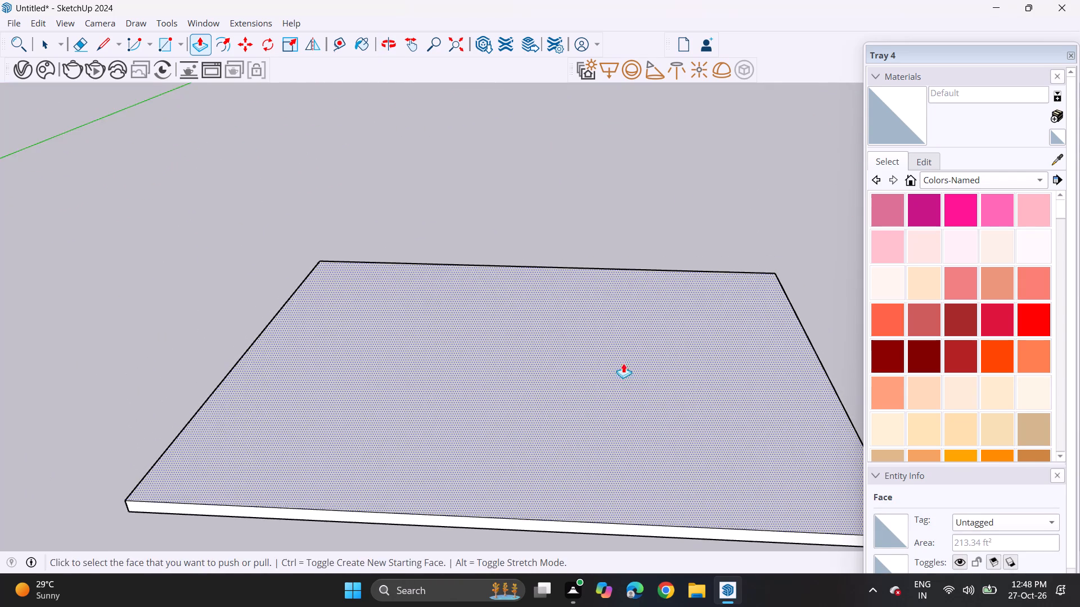
middle_click_drag(560, 321, 557, 372)
middle_click_drag(484, 378, 521, 378)
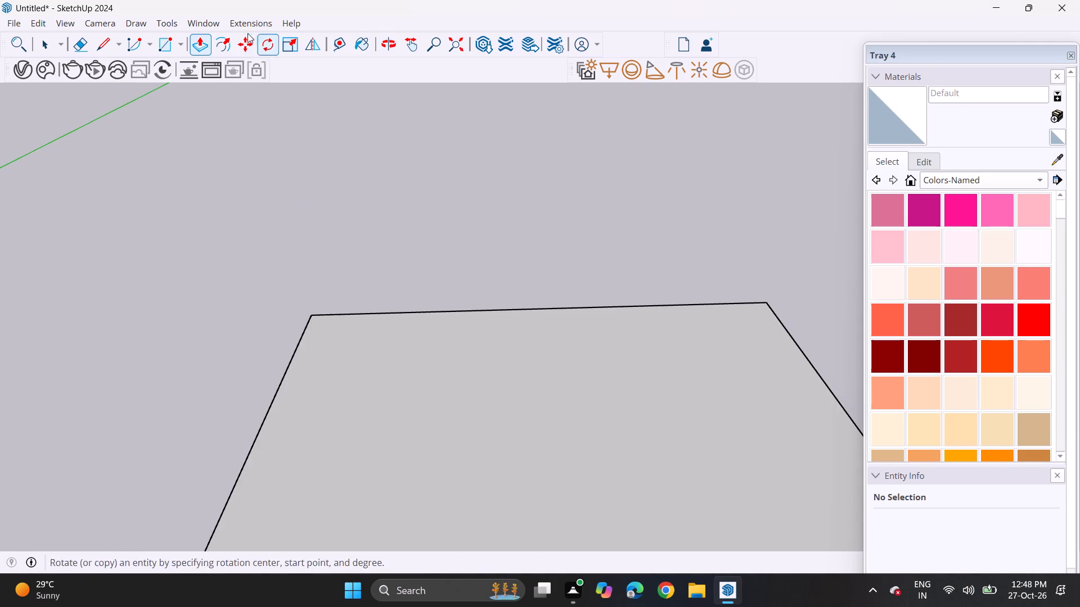
left_click(218, 56)
left_click(231, 37)
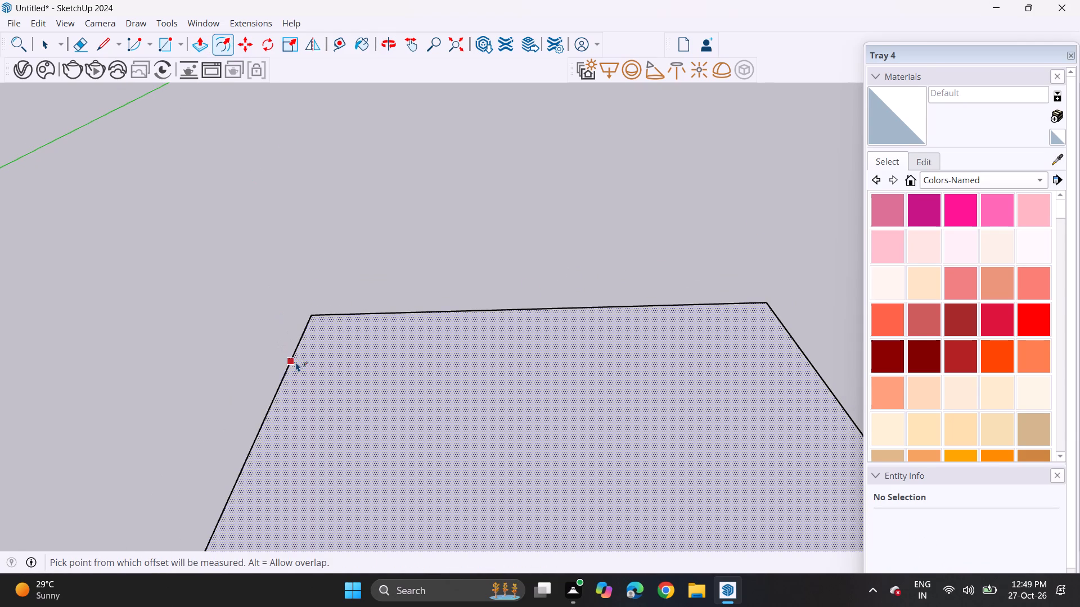
left_click(294, 363)
left_click(303, 372)
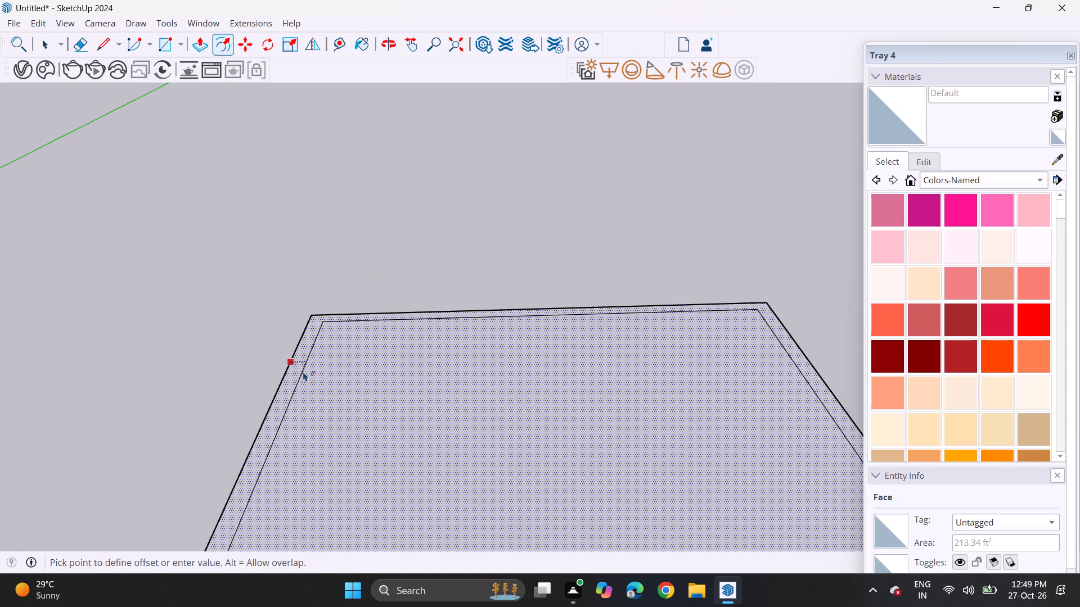
Move the inner outline's front edge onto the slab's front edge, leaving a border on three sides only.
scroll(303, 243, "down", 5)
middle_click_drag(412, 346, 421, 215, "shift")
middle_click_drag(416, 252, 418, 297)
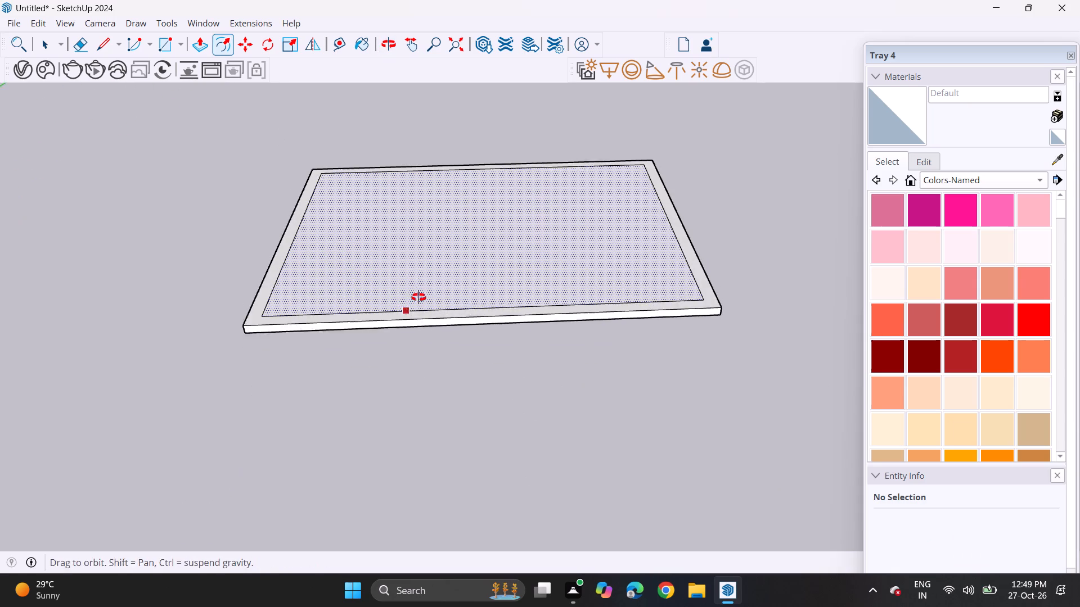
middle_click_drag(418, 297, 416, 304)
key("space")
left_click(488, 313)
left_click(490, 313)
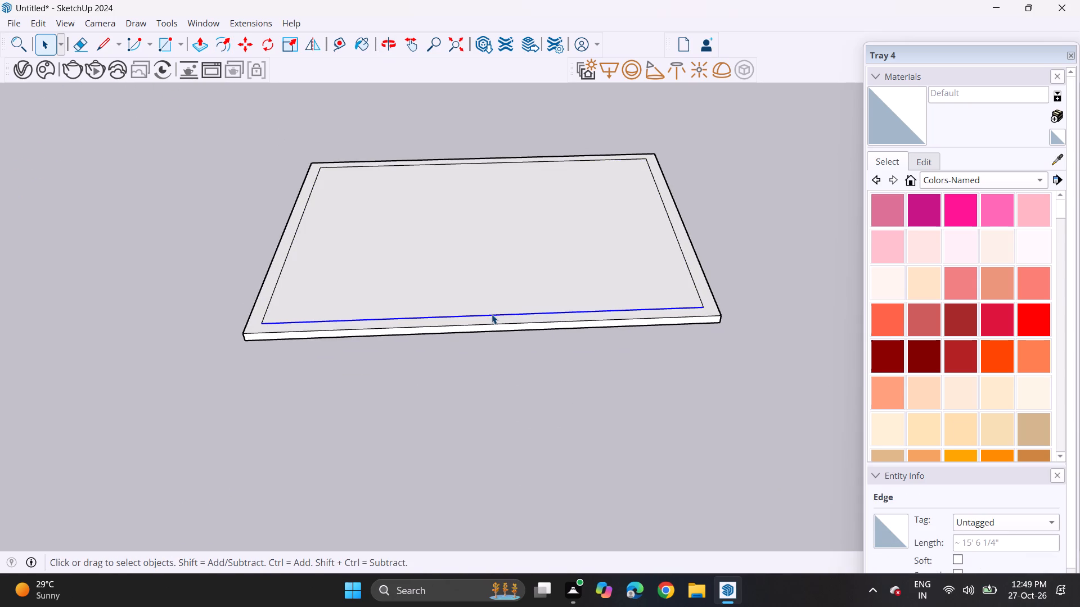
key("m")
left_click(492, 314)
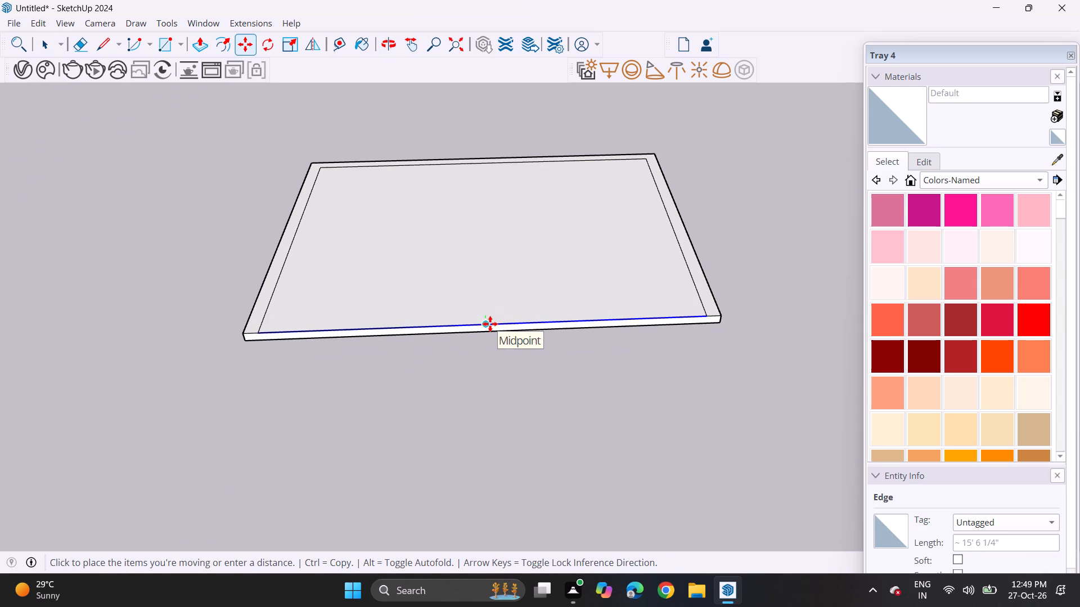
left_click(490, 324)
Push/Pull the three-sided border up 10' to raise the room's walls.
middle_click_drag(466, 190, 469, 253)
scroll(446, 242, "up", 1)
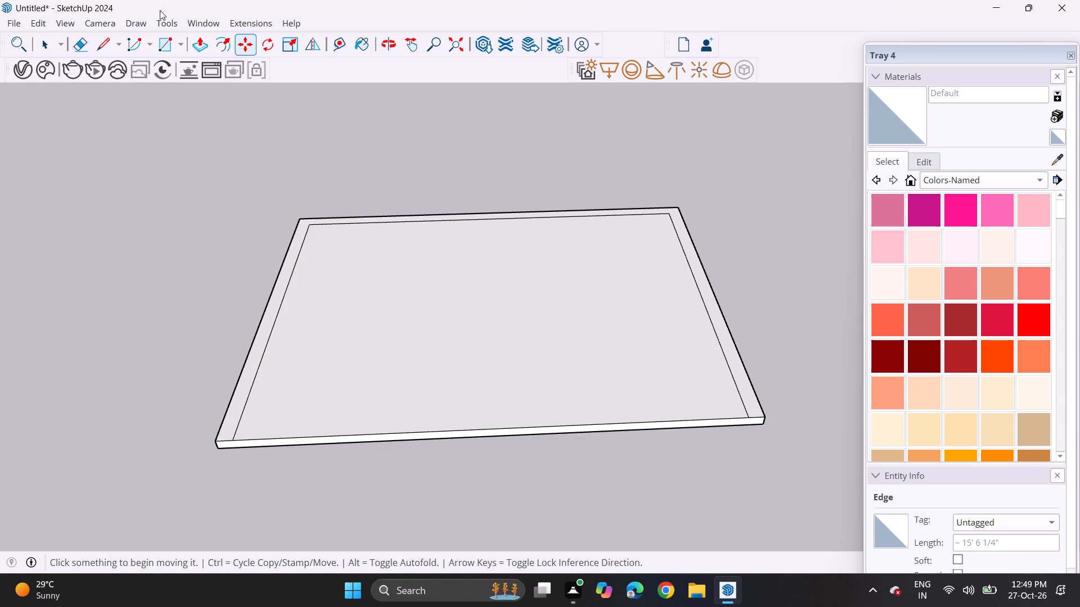
left_click(196, 37)
left_click(273, 291)
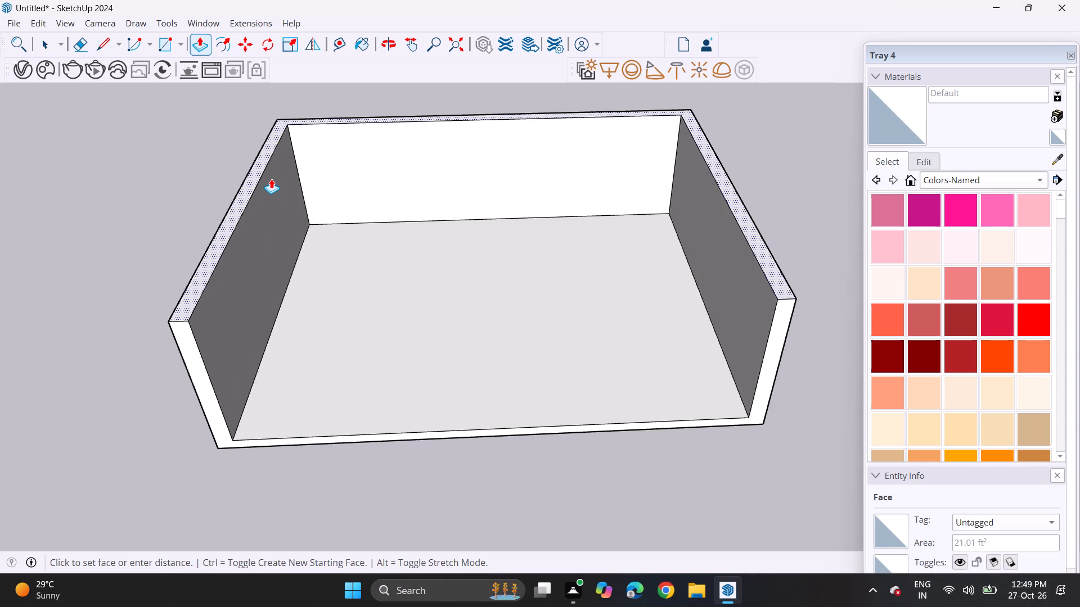
type("10'")
key("Return")
Examine the open-fronted room from above and from inside to check its walls and floor.
scroll(286, 238, "down", 1)
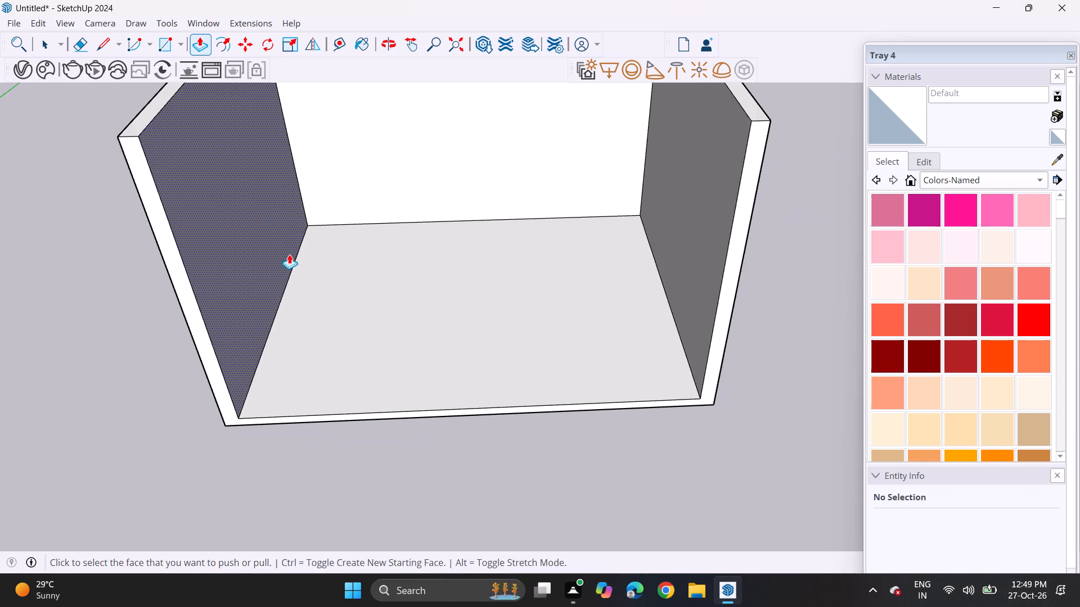
scroll(289, 254, "down", 1)
middle_click_drag(296, 268, 308, 328, "shift")
scroll(312, 383, "down", 1)
scroll(319, 377, "up", 1)
middle_click(328, 214)
middle_click_drag(334, 328, 340, 239)
middle_click_drag(336, 230, 340, 345)
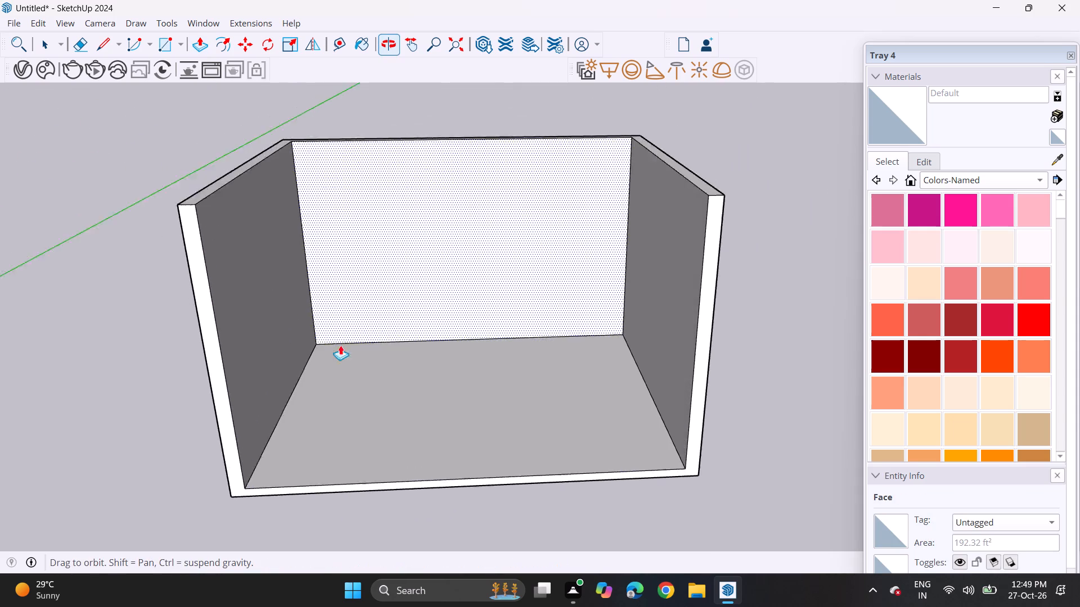
middle_click_drag(340, 345, 341, 340)
middle_click_drag(355, 331, 355, 251)
scroll(357, 327, "up", 1)
middle_click_drag(361, 311, 362, 279)
scroll(361, 311, "up", 1)
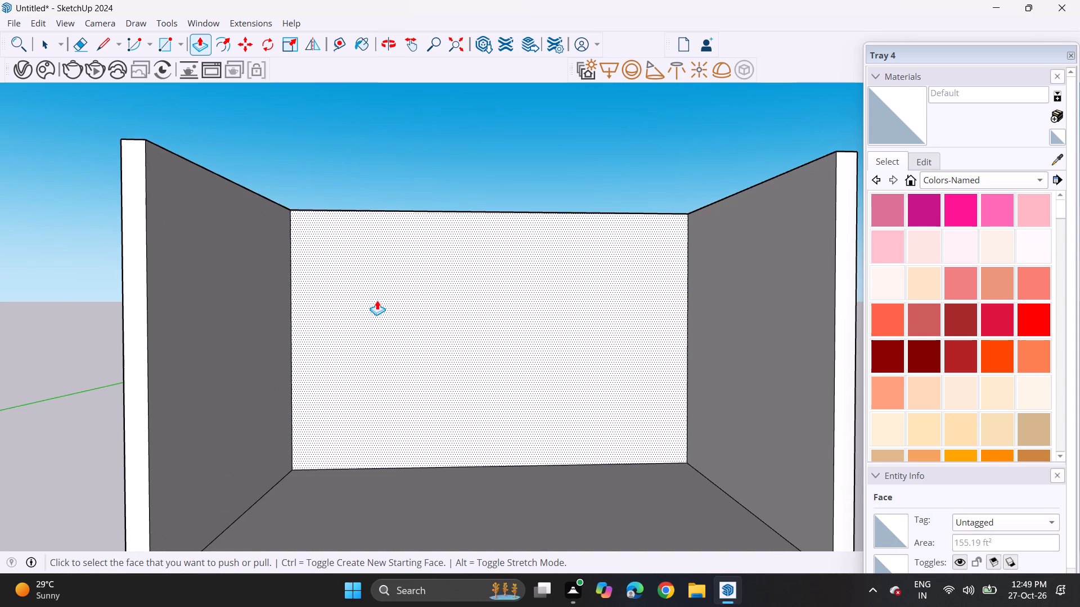
scroll(377, 300, "up", 2)
middle_click_drag(402, 316, 330, 318)
scroll(326, 313, "up", 1)
scroll(306, 280, "down", 2)
scroll(308, 284, "up", 2)
scroll(308, 285, "down", 1)
scroll(281, 282, "up", 1)
scroll(281, 282, "down", 2)
scroll(280, 282, "up", 1)
scroll(280, 282, "down", 1)
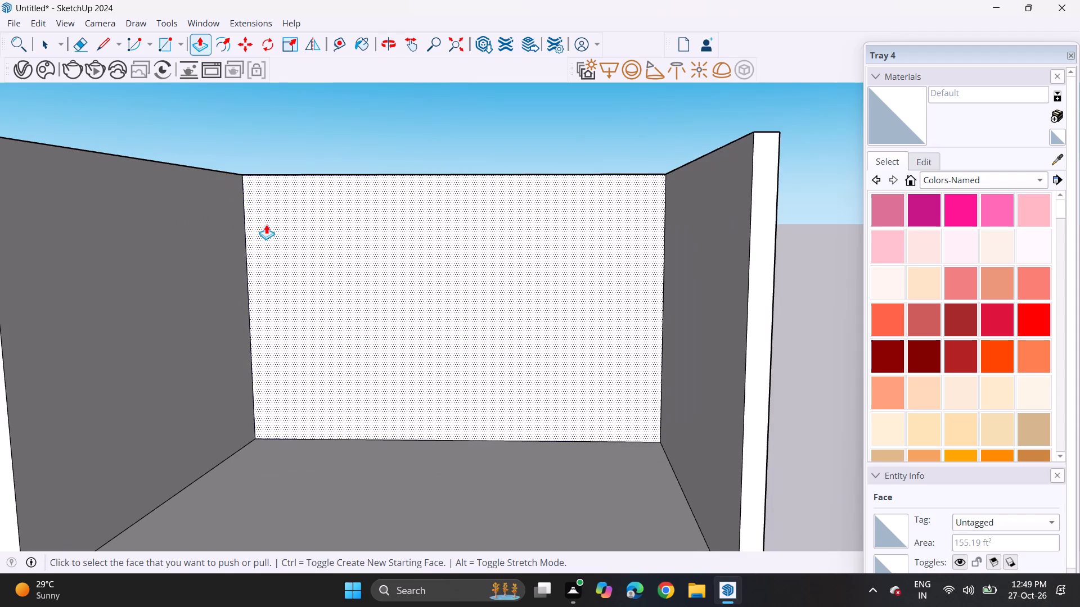
scroll(277, 354, "down", 1)
scroll(280, 257, "up", 2)
middle_click_drag(280, 257, 295, 344)
scroll(295, 332, "down", 2)
scroll(277, 197, "up", 1)
scroll(276, 197, "down", 5)
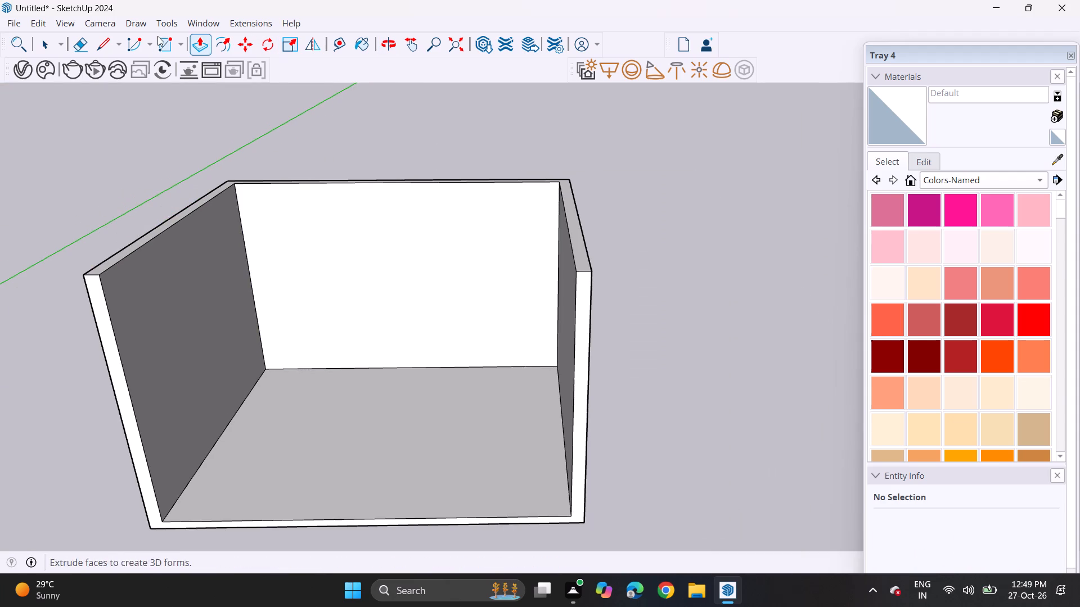
Draw a rotated rectangle standing upright along the back wall's outer top edge, with a height of 6.
left_click(183, 43)
left_click(192, 87)
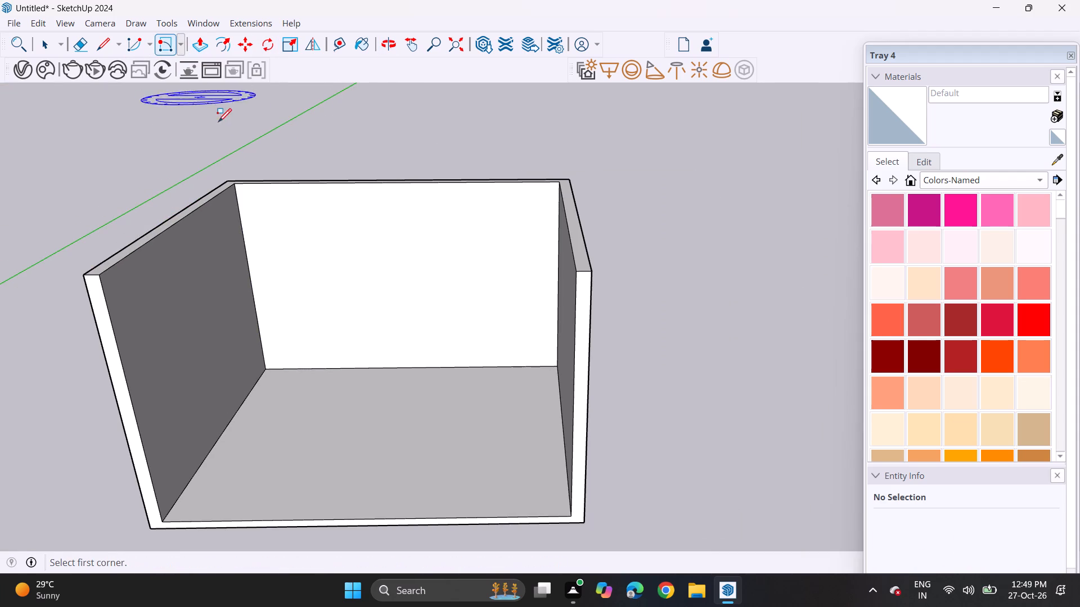
left_click(226, 180)
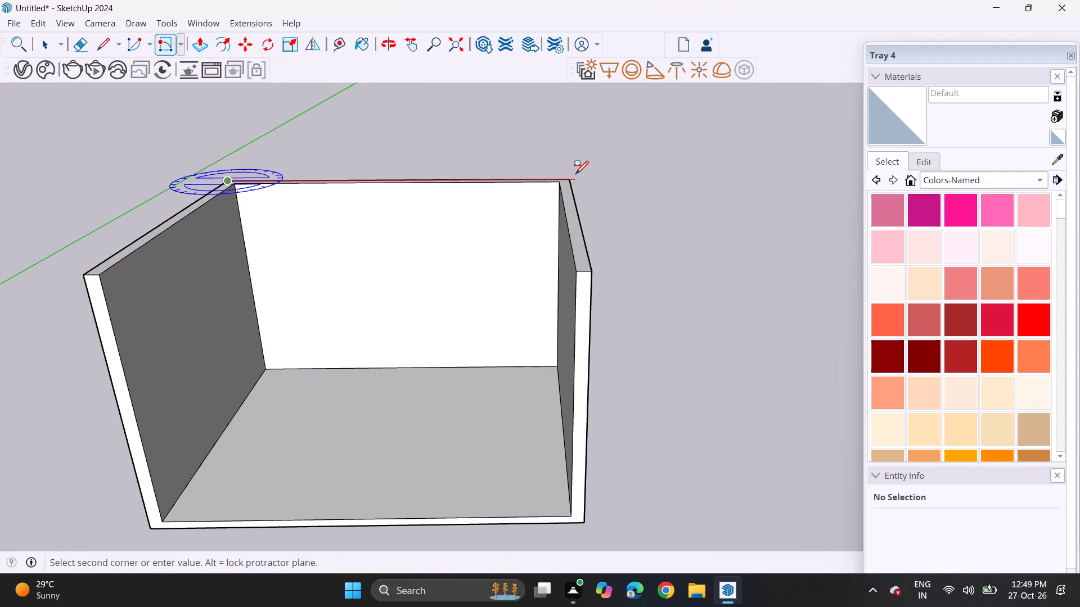
left_click(572, 178)
middle_click_drag(544, 137, 403, 107)
scroll(403, 107, "up", 1)
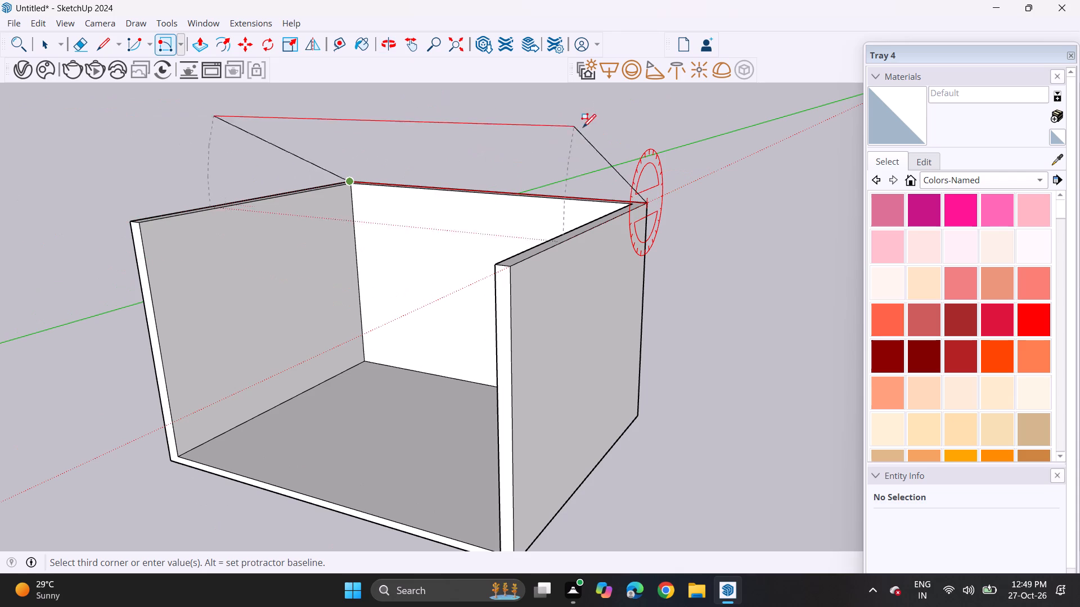
key("6")
key("Return")
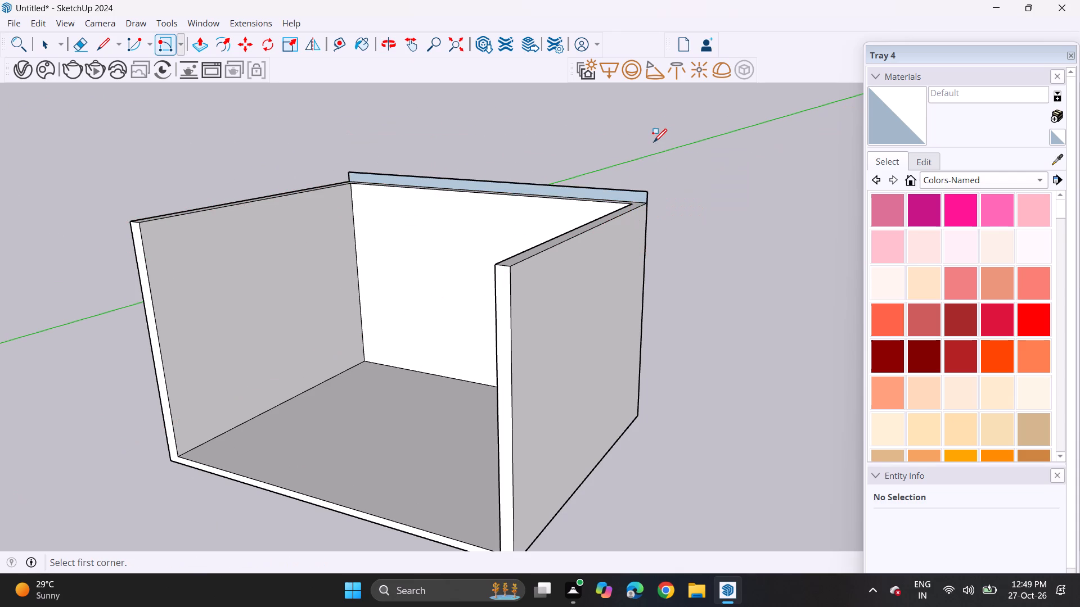
Push/Pull the upright strip forward to the front ends of the side walls to form the roof slab.
left_click(192, 42)
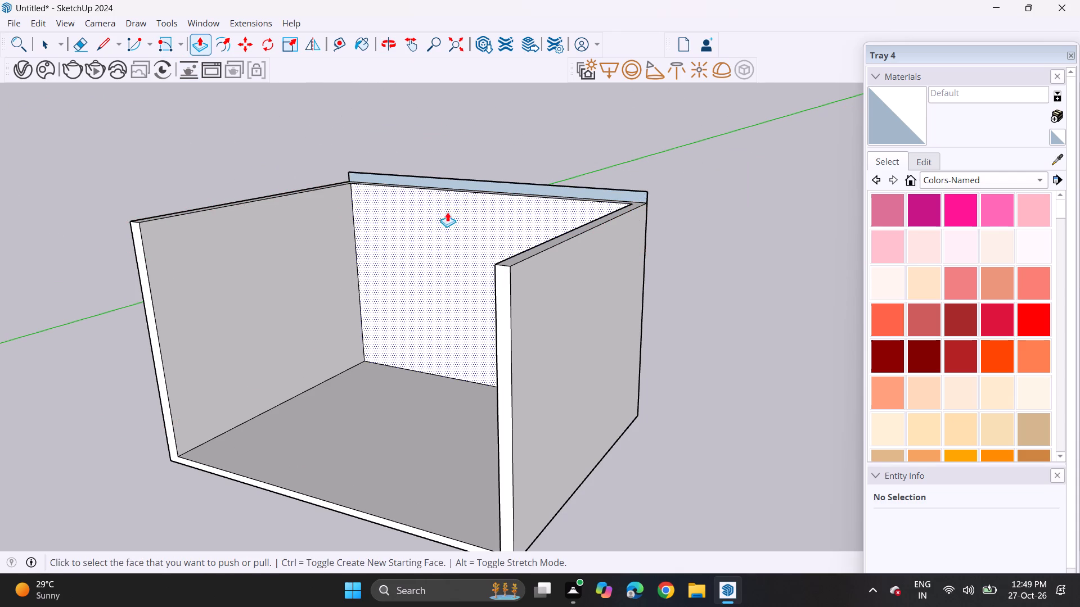
left_click(470, 186)
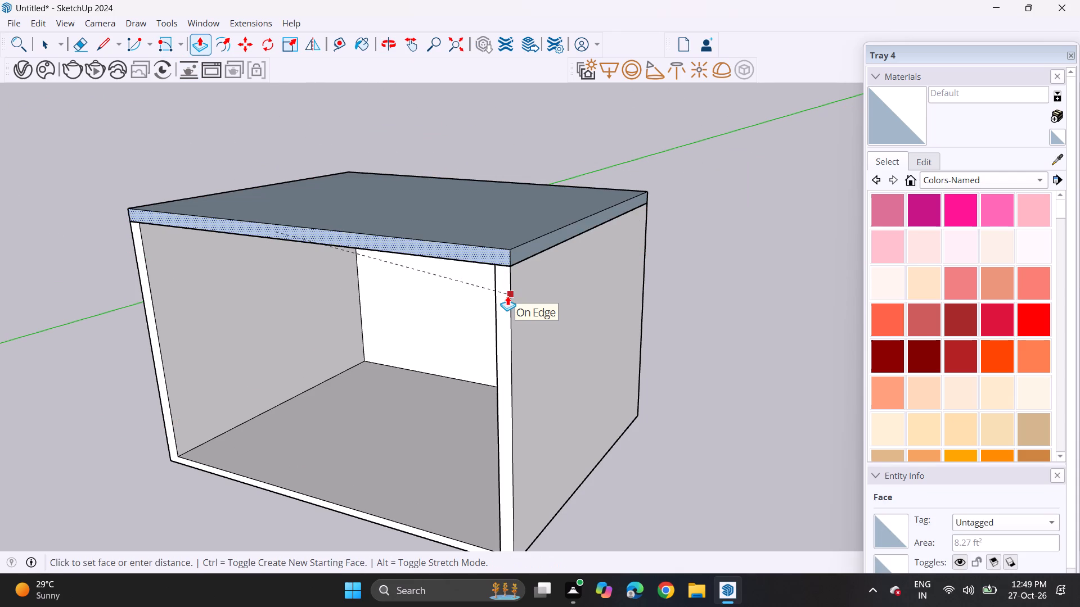
left_click(507, 296)
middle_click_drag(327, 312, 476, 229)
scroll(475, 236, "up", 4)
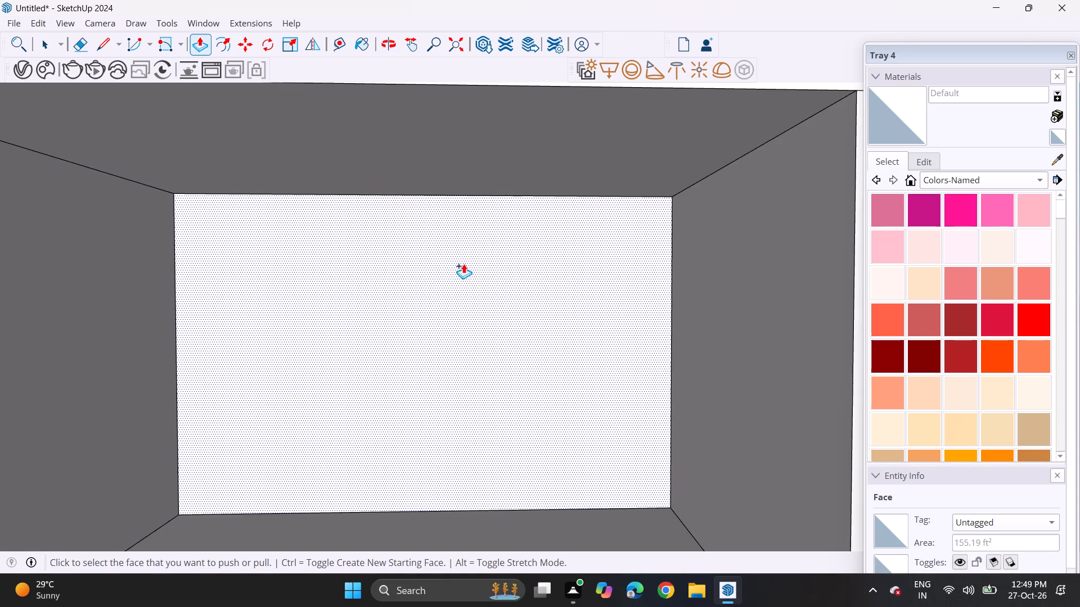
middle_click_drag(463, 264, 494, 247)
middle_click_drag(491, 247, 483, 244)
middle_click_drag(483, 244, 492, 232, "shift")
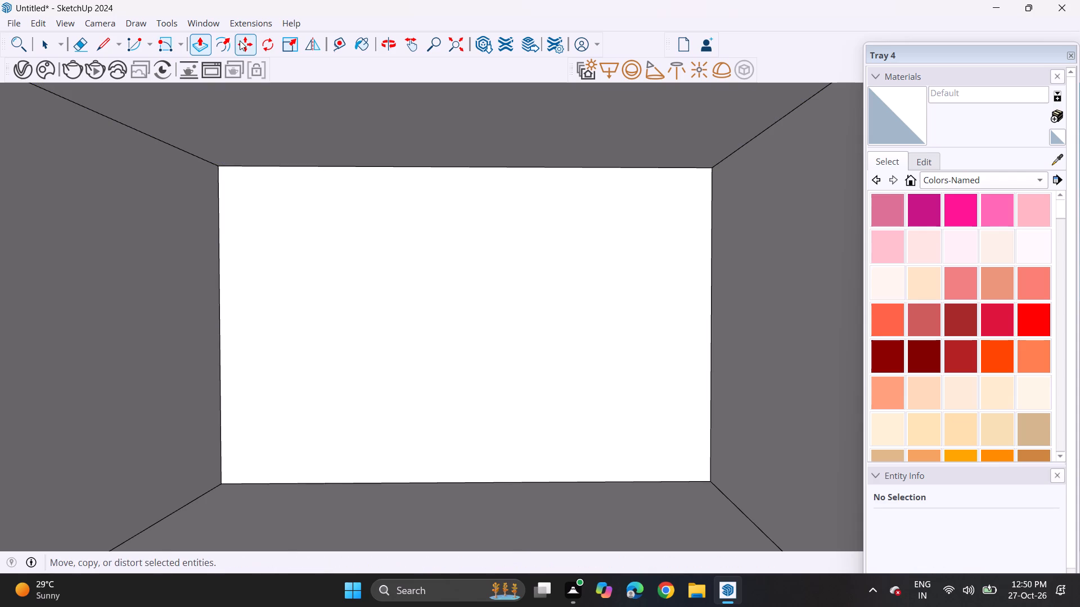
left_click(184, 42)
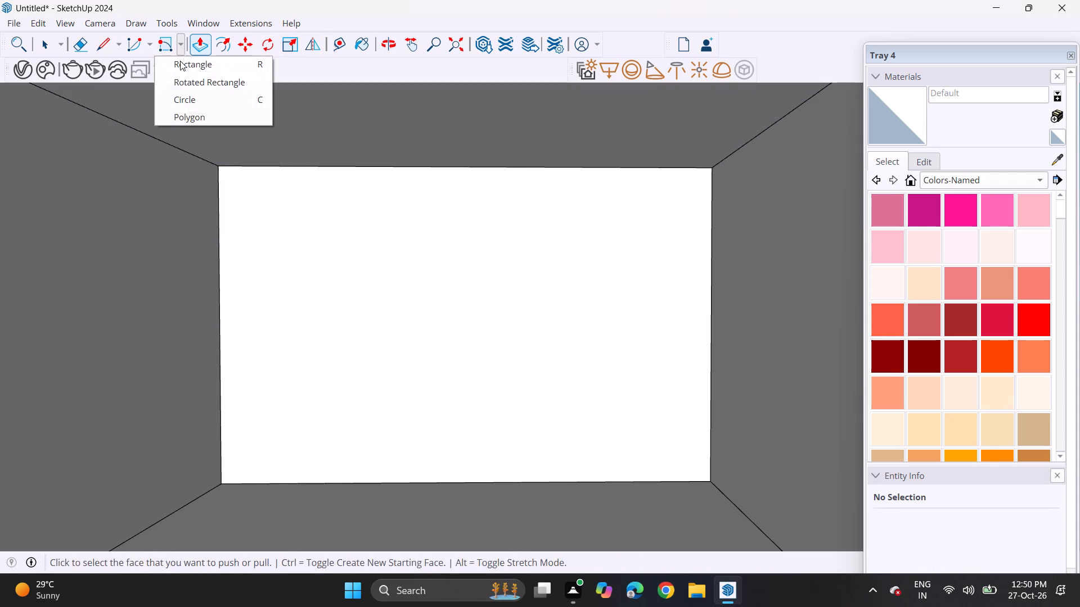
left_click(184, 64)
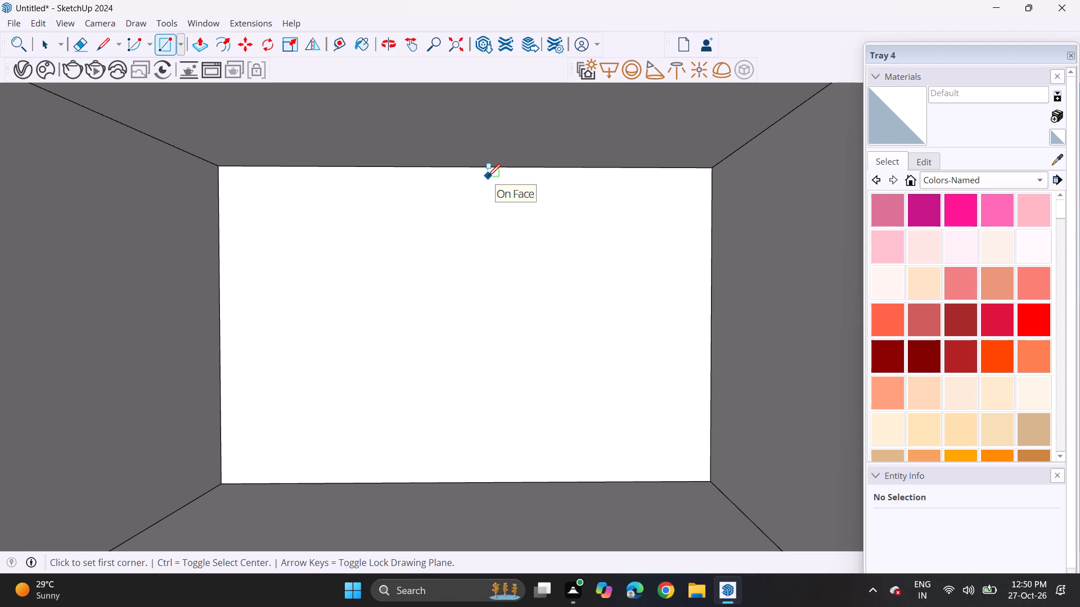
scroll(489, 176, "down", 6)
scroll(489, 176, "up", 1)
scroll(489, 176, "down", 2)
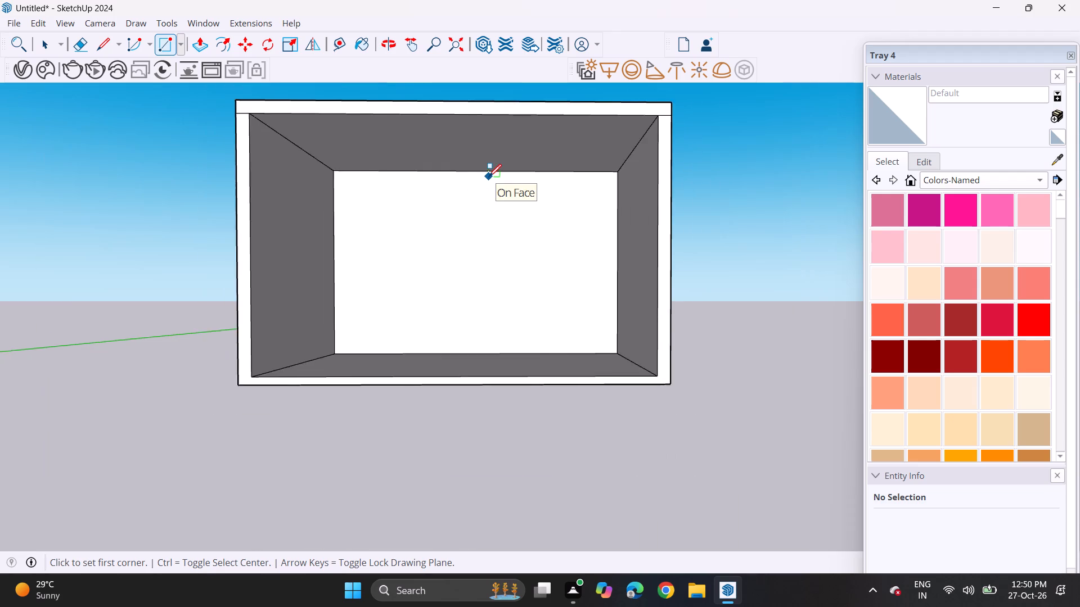
Copy the room's ceiling face with its edges sideways to a free spot beside the room.
key("space")
double_click(492, 161)
key("m")
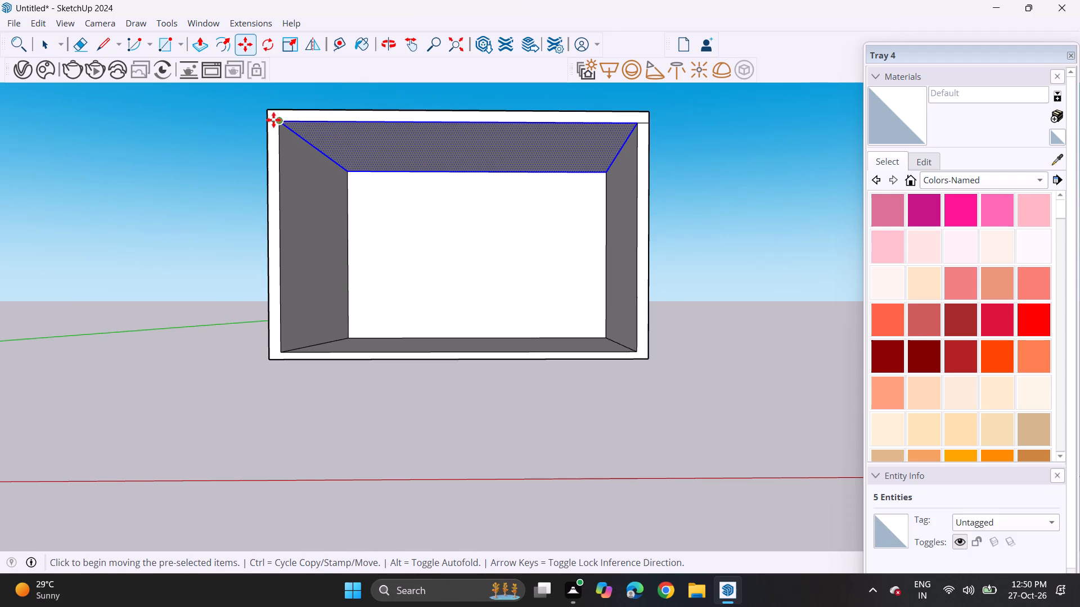
left_click(273, 121)
middle_click_drag(711, 143, 143, 148, "shift")
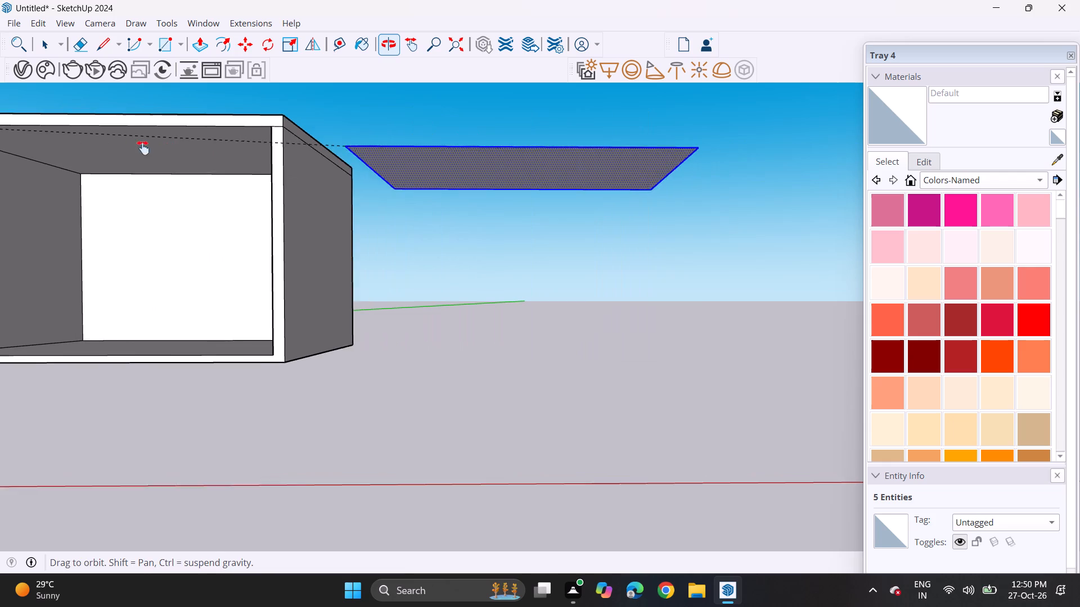
middle_click_drag(143, 148, 139, 149, "shift")
left_click(500, 141)
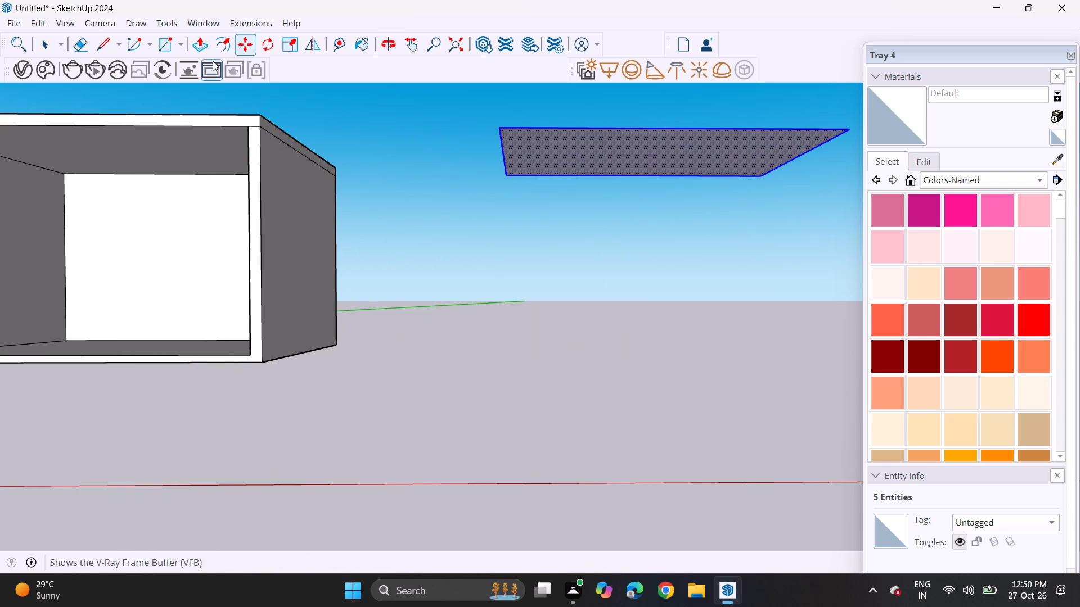
Push/Pull the copied ceiling face slightly downward to turn it into a thin panel.
left_click(206, 42)
middle_click_drag(565, 116, 557, 194)
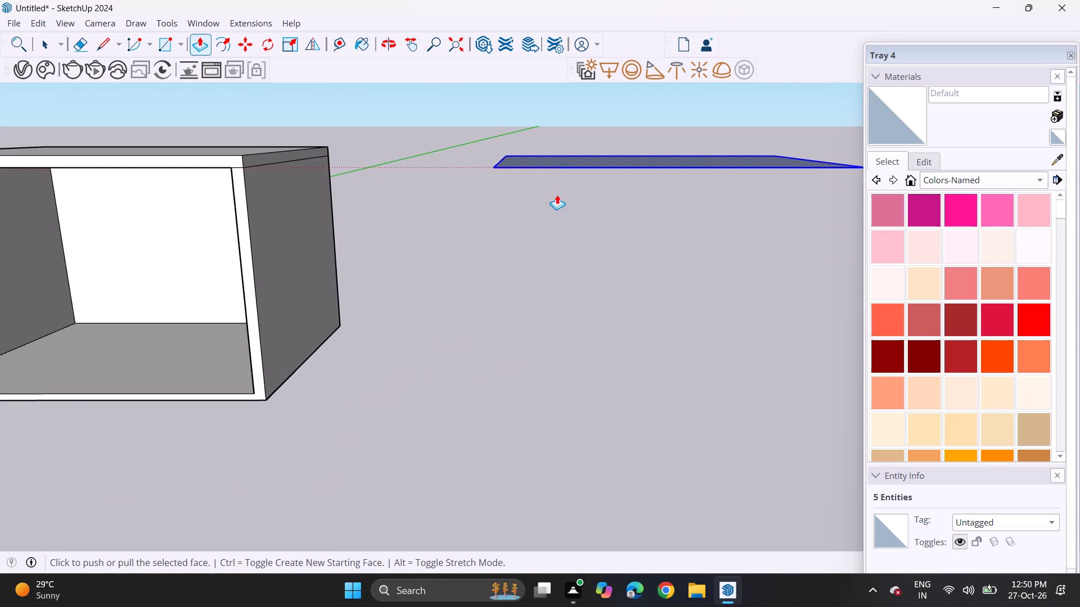
middle_click_drag(557, 194, 559, 188)
key("Escape")
key("grave")
middle_click_drag(561, 174, 550, 103)
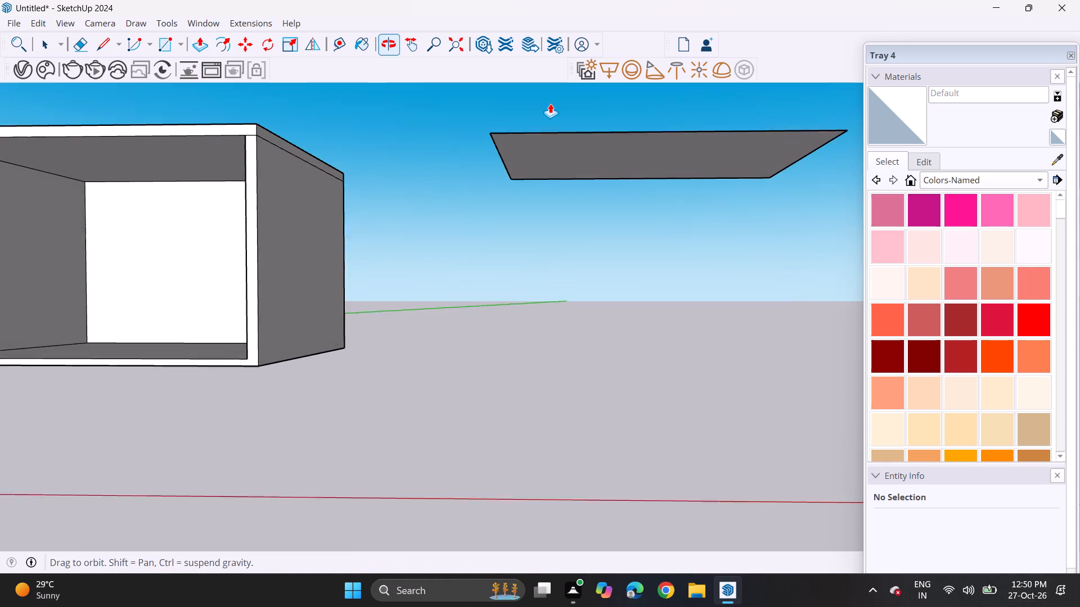
left_click(550, 136)
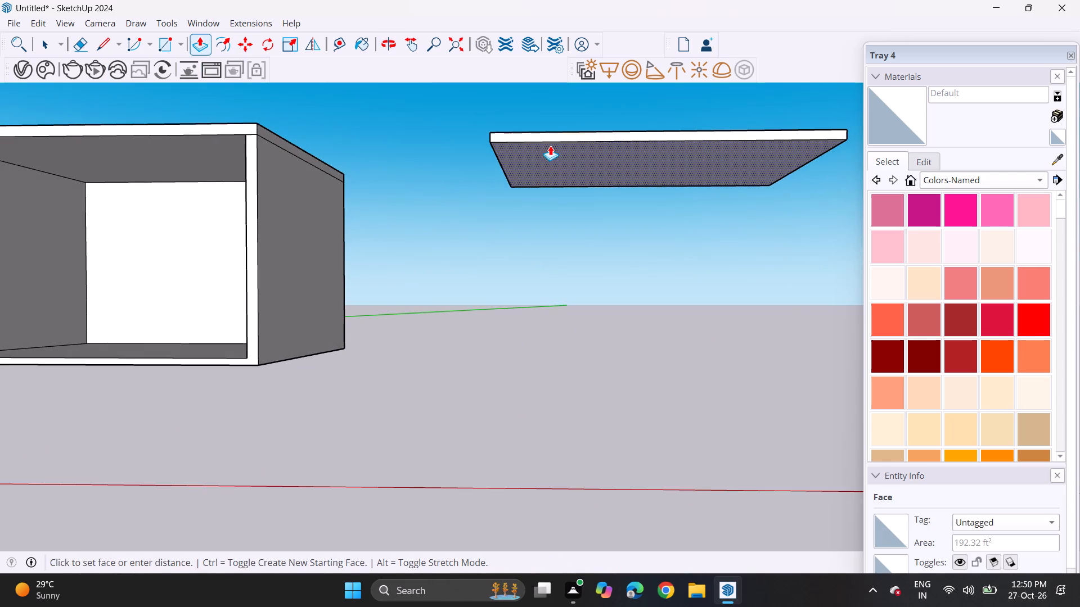
left_click(550, 144)
Offset the outline of the panel's underside inward to form a wide border around an inner rectangle.
middle_click_drag(611, 174, 464, 185, "shift")
scroll(610, 174, "up", 1, "shift")
scroll(469, 185, "up", 1)
middle_click_drag(471, 184, 487, 117)
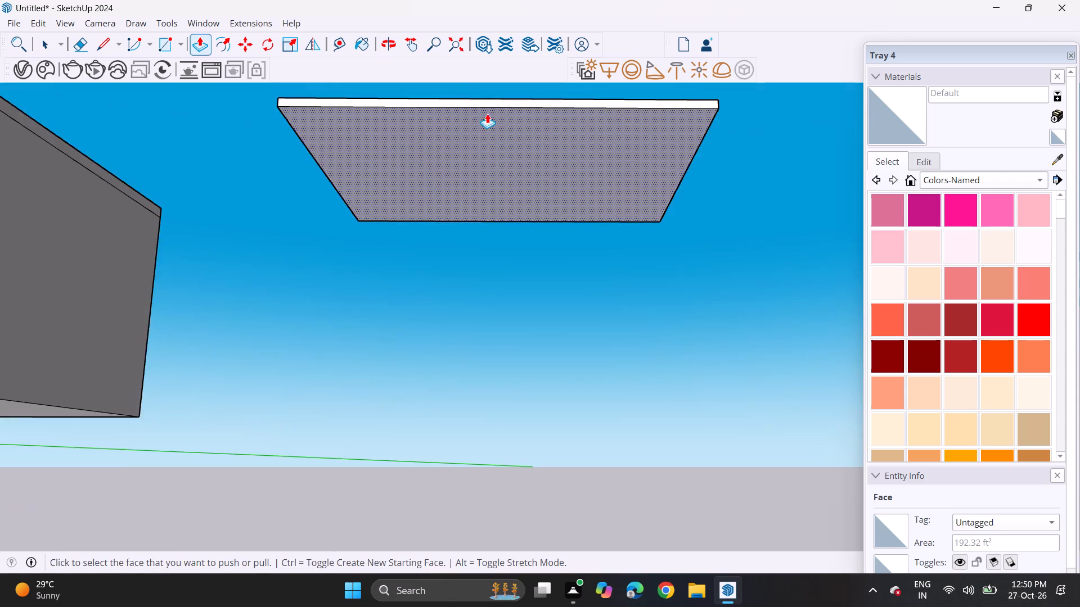
scroll(485, 128, "up", 3)
middle_click_drag(485, 141, 502, 187, "shift")
scroll(499, 188, "up", 1)
middle_click_drag(497, 150, 497, 143)
middle_click_drag(490, 185, 490, 144)
middle_click_drag(494, 188, 488, 230, "shift")
middle_click_drag(484, 218, 489, 160)
scroll(490, 163, "up", 1)
middle_click_drag(486, 167, 484, 226)
scroll(484, 226, "down", 1, "shift")
scroll(481, 225, "up", 1)
middle_click_drag(483, 225, 479, 194)
middle_click_drag(479, 194, 427, 207, "shift")
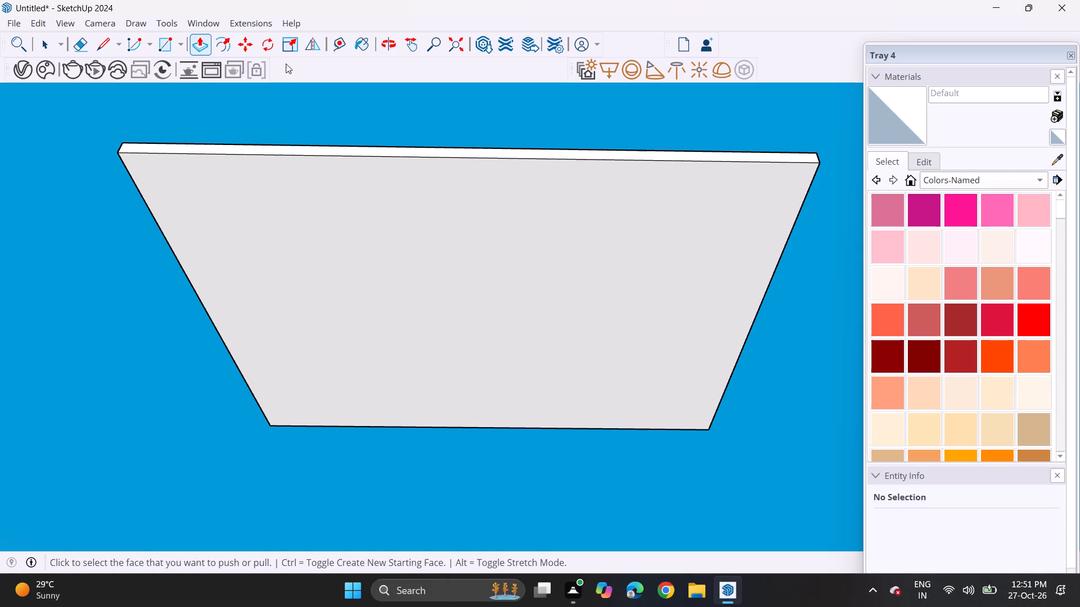
left_click(223, 41)
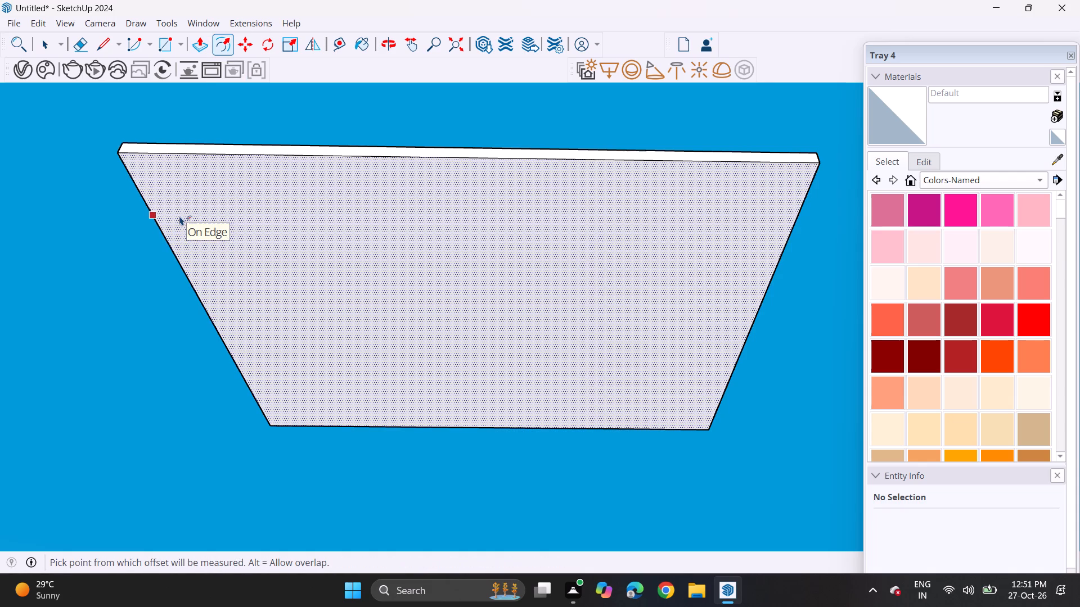
left_click(179, 216)
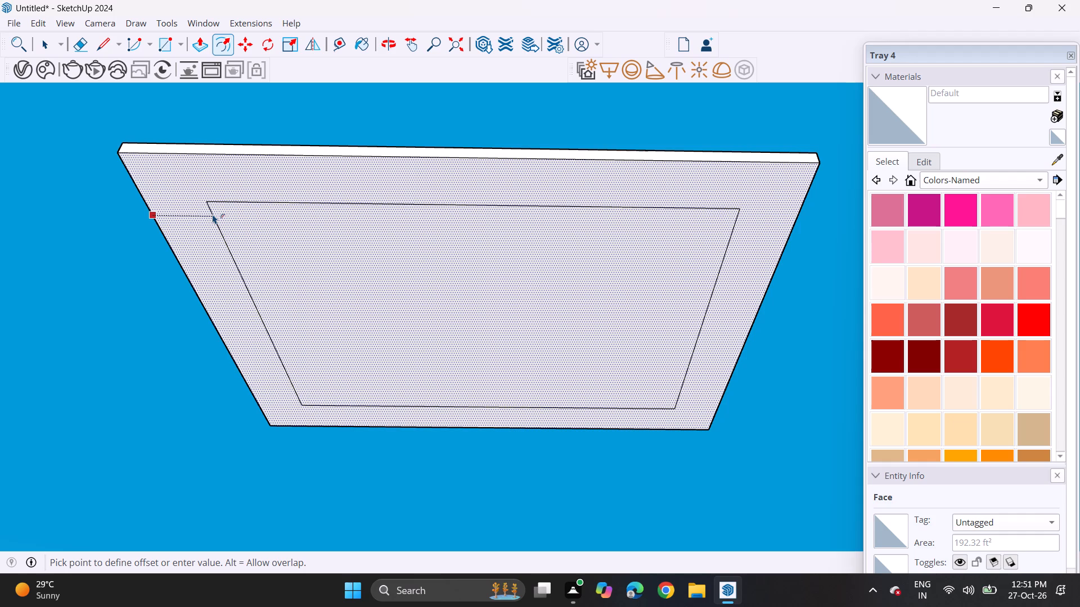
left_click(213, 214)
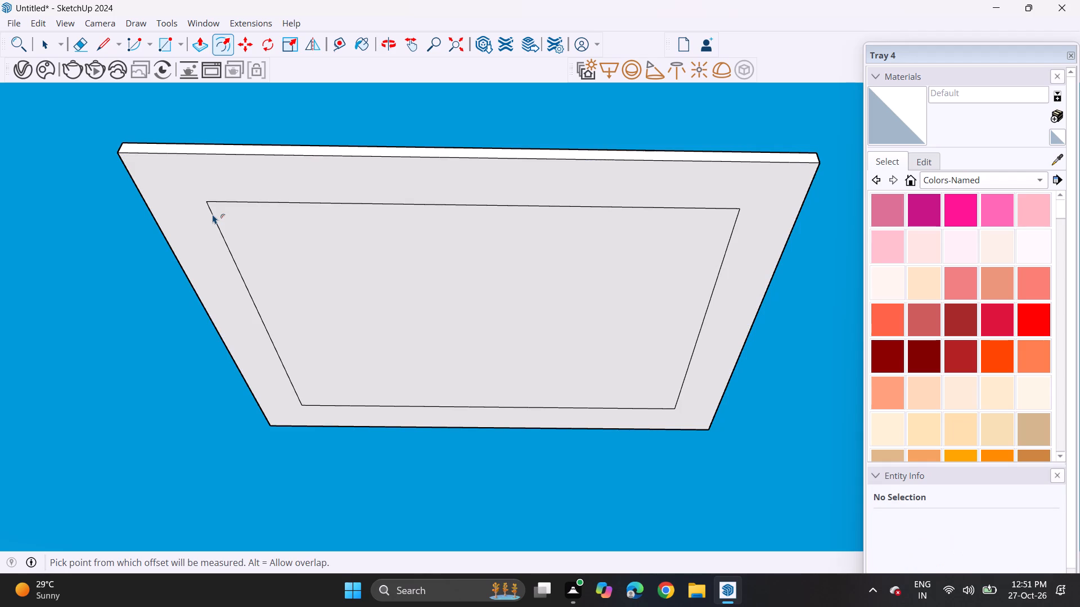
Push/Pull the inner rectangle slightly up into the panel to form a shallow recess.
left_click(200, 40)
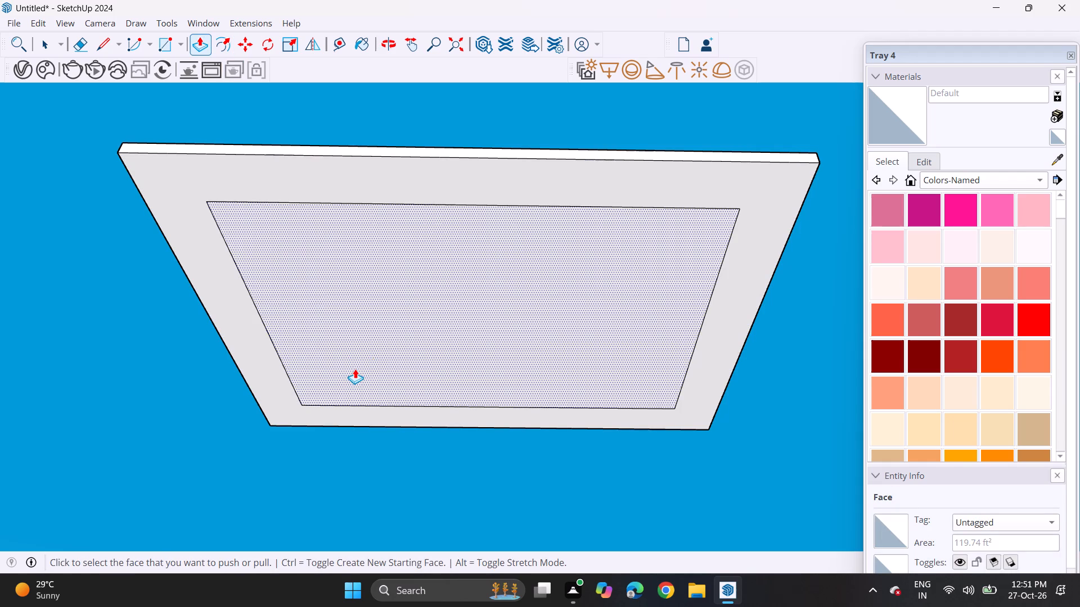
left_click(355, 369)
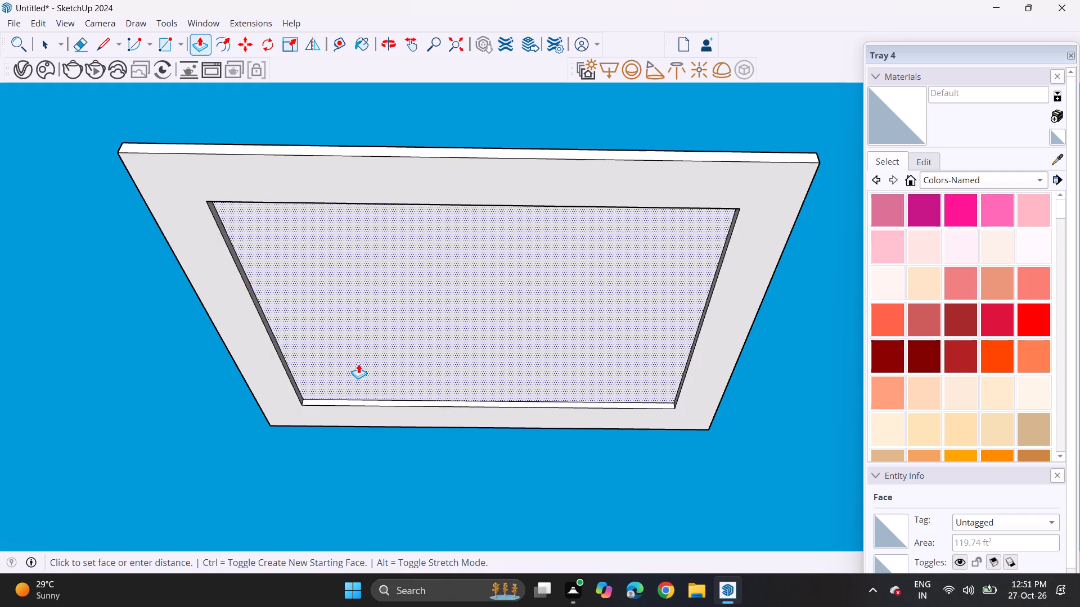
left_click(359, 361)
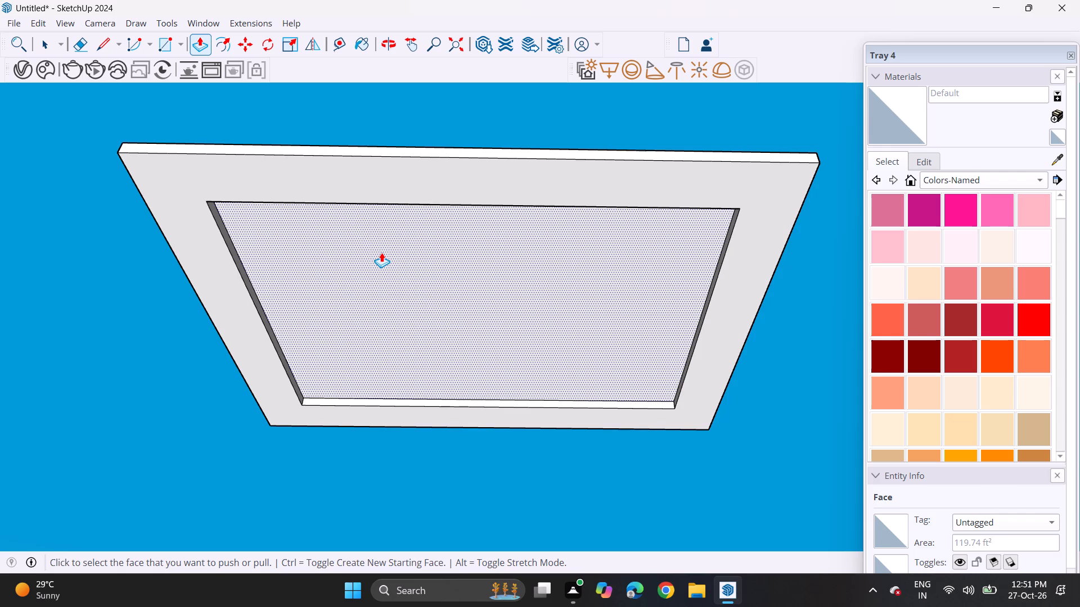
Draw a narrow rectangle on the recessed face along the full length of its left short side.
left_click(171, 43)
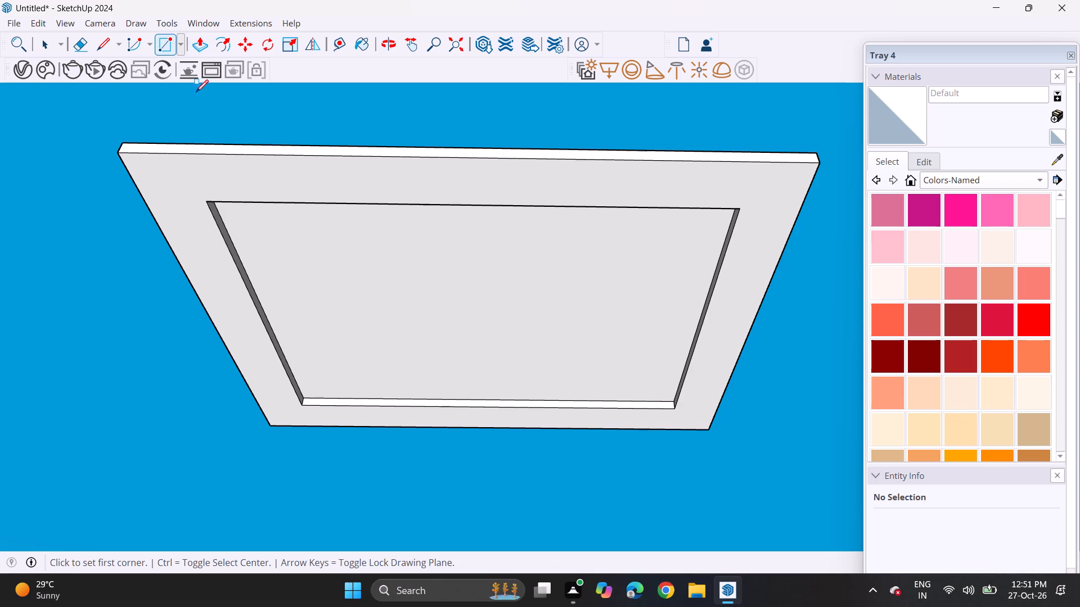
middle_click_drag(313, 386, 313, 386)
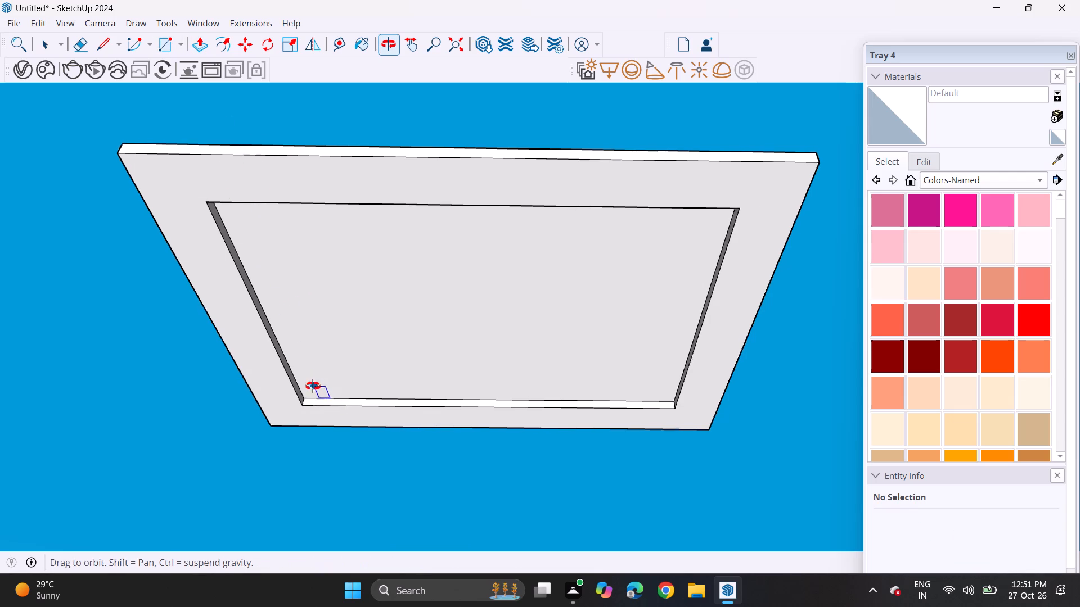
middle_click_drag(313, 386, 308, 302)
scroll(308, 301, "up", 1)
middle_click_drag(313, 302, 317, 395, "shift")
middle_click_drag(313, 405, 307, 352)
middle_click_drag(296, 509, 300, 368, "shift")
left_click(299, 420)
middle_click_drag(284, 142, 298, 305, "shift")
middle_click_drag(295, 287, 232, 74)
scroll(291, 286, "up", 1)
scroll(203, 110, "up", 1)
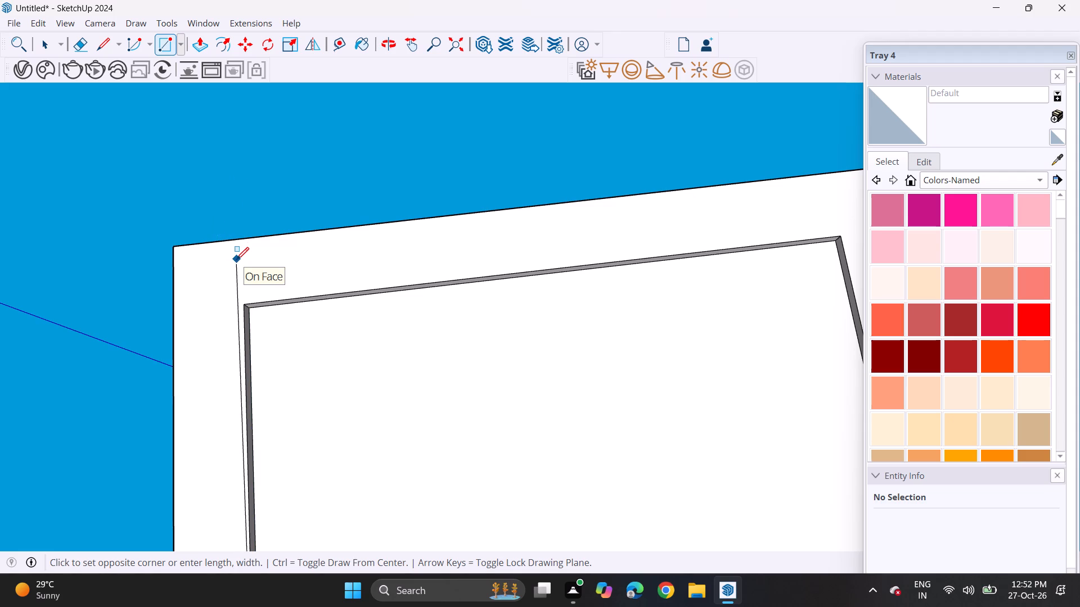
left_click(260, 307)
Copy the narrow strip sideways along the recess edge, leaving a thin gap between the original and its copy.
scroll(273, 363, "down", 5)
scroll(287, 401, "up", 1)
scroll(287, 404, "down", 2)
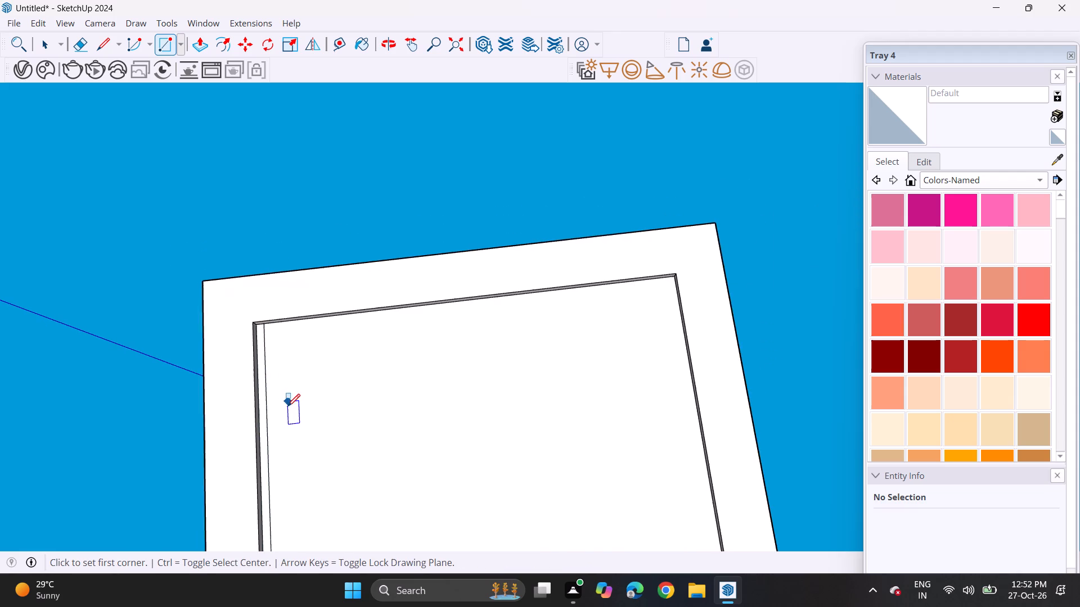
scroll(287, 406, "down", 2)
middle_click_drag(285, 451, 299, 340)
scroll(285, 451, "up", 1, "shift")
middle_click_drag(310, 300, 315, 479)
scroll(314, 440, "up", 2)
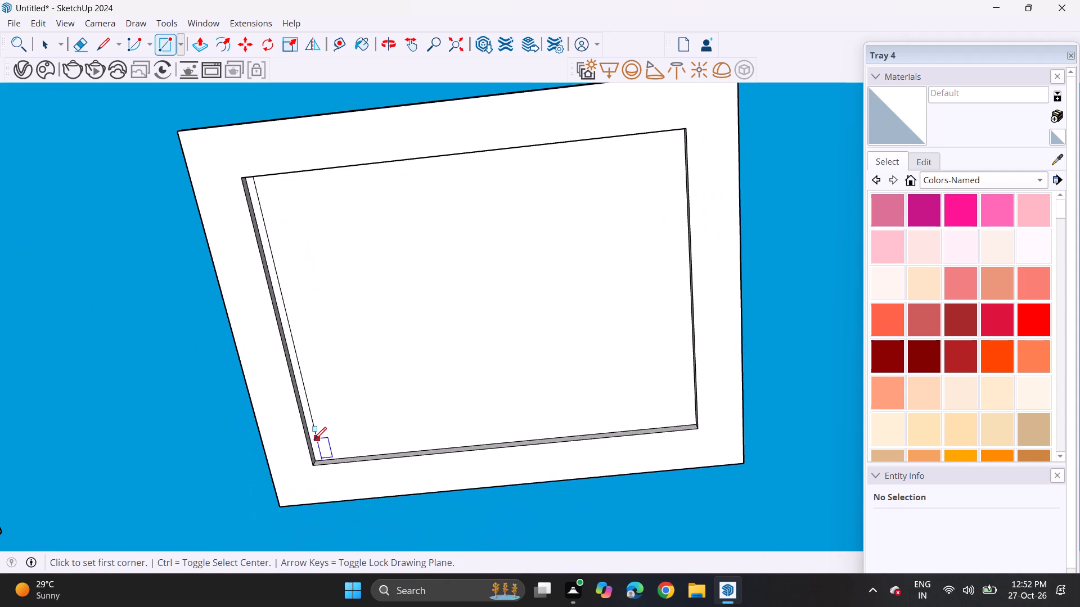
middle_click_drag(312, 451, 317, 327, "shift")
scroll(316, 367, "up", 1, "shift")
middle_click_drag(317, 327, 322, 394)
scroll(318, 424, "up", 1)
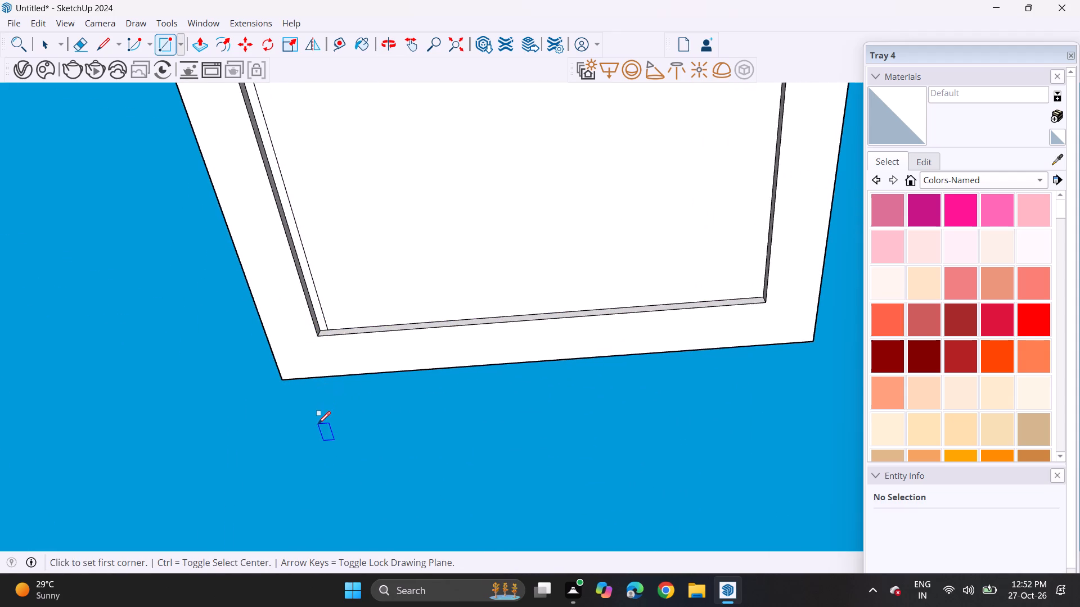
scroll(318, 424, "up", 3)
scroll(314, 359, "up", 3)
scroll(320, 306, "up", 5)
key("space")
double_click(325, 298)
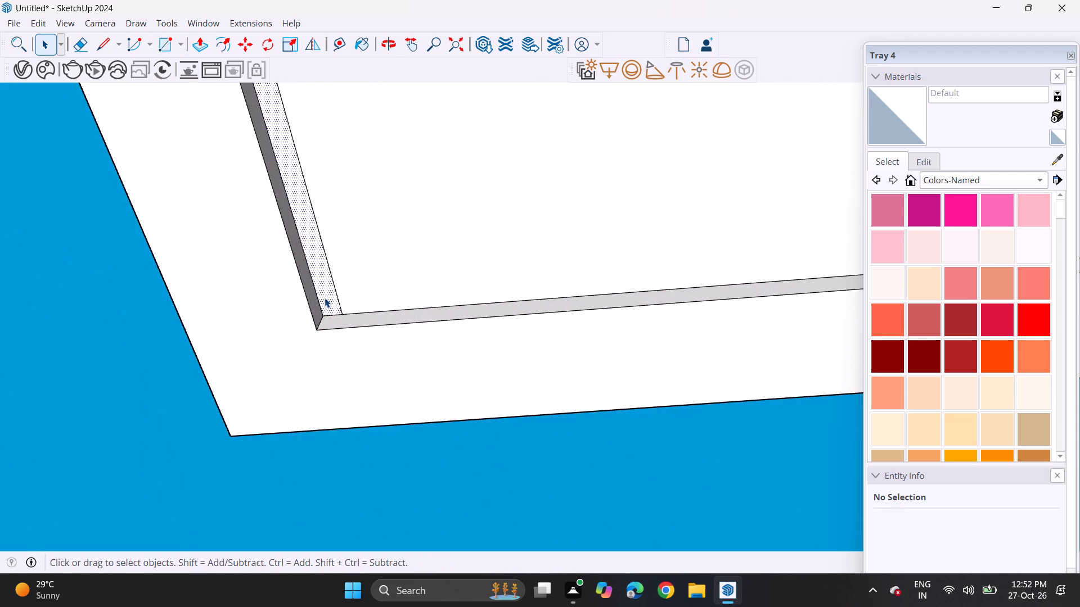
scroll(327, 309, "up", 4)
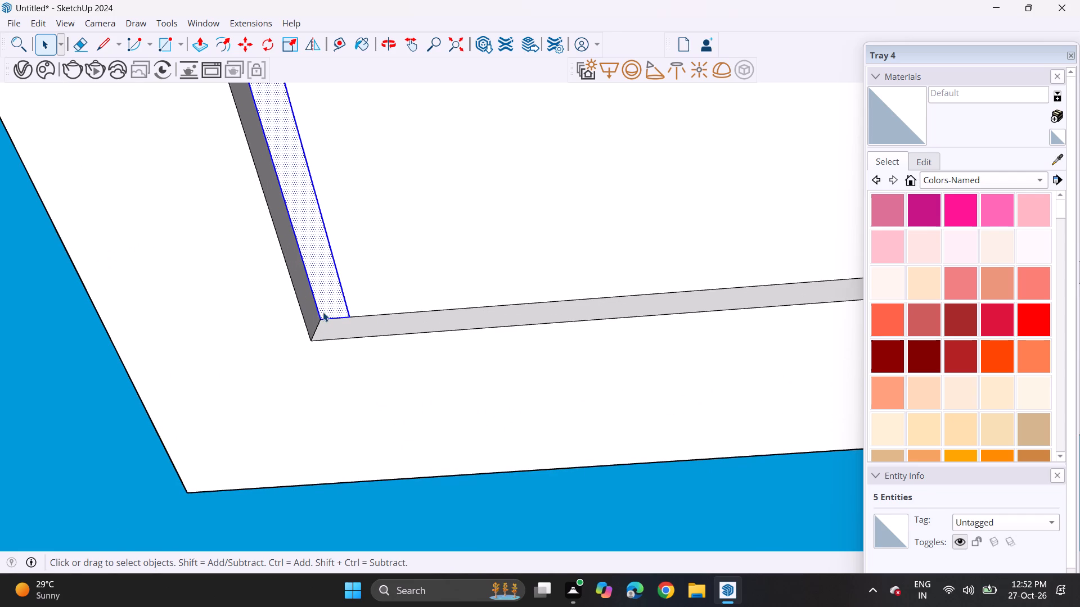
key("m")
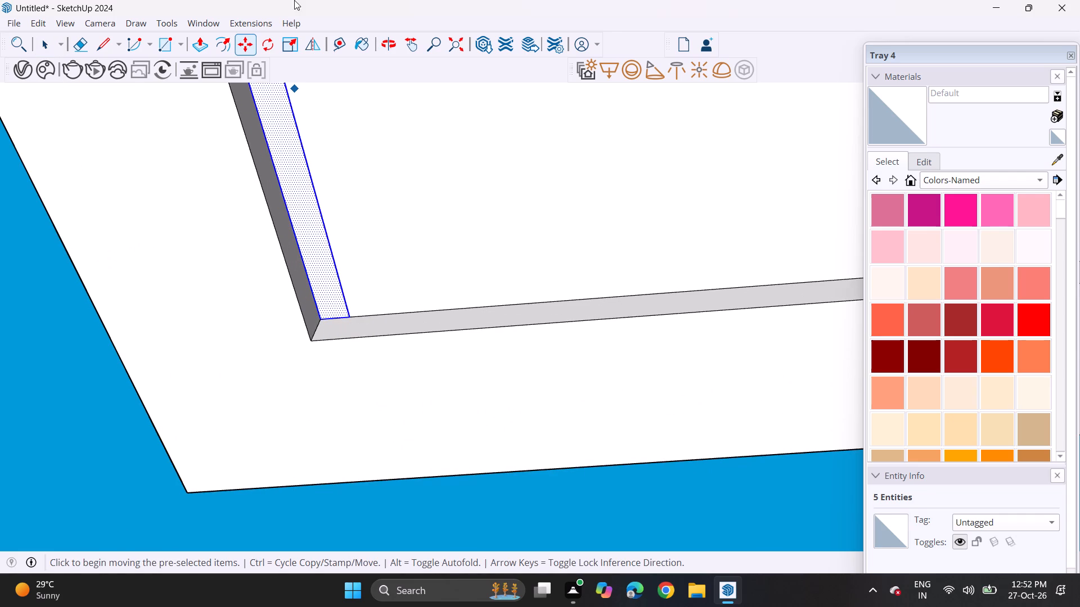
left_click(222, 52)
left_click(247, 48)
left_click(325, 318)
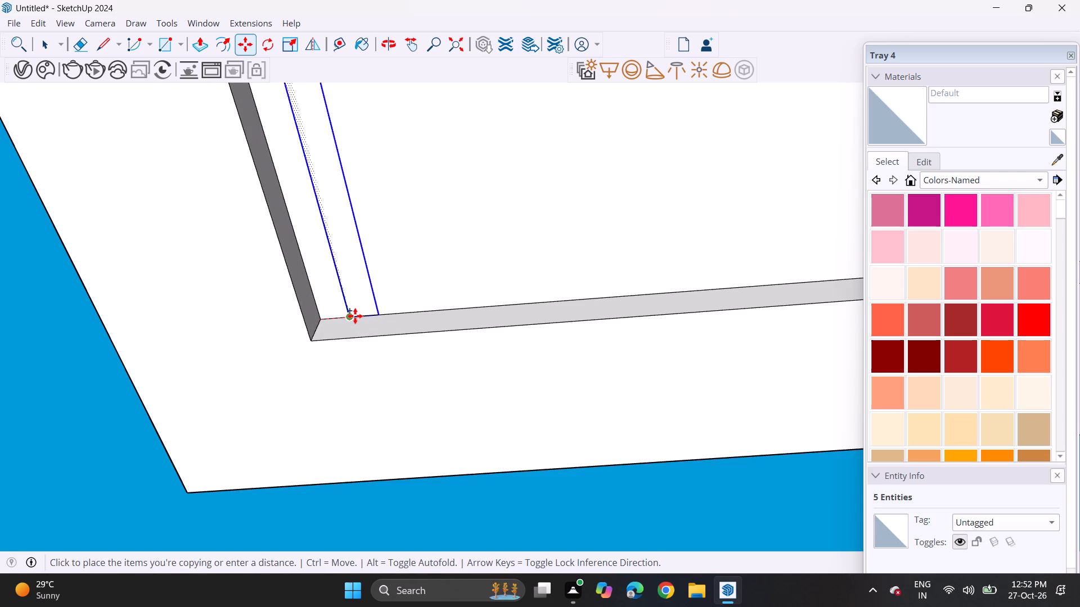
scroll(355, 316, "up", 2)
scroll(355, 316, "down", 1)
scroll(355, 316, "up", 9)
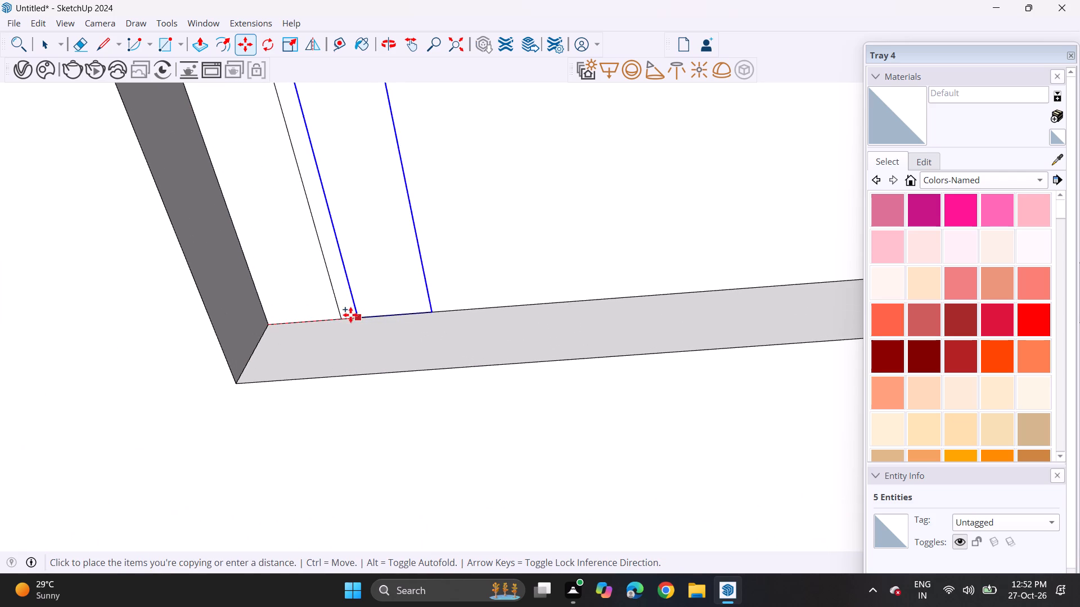
left_click(353, 315)
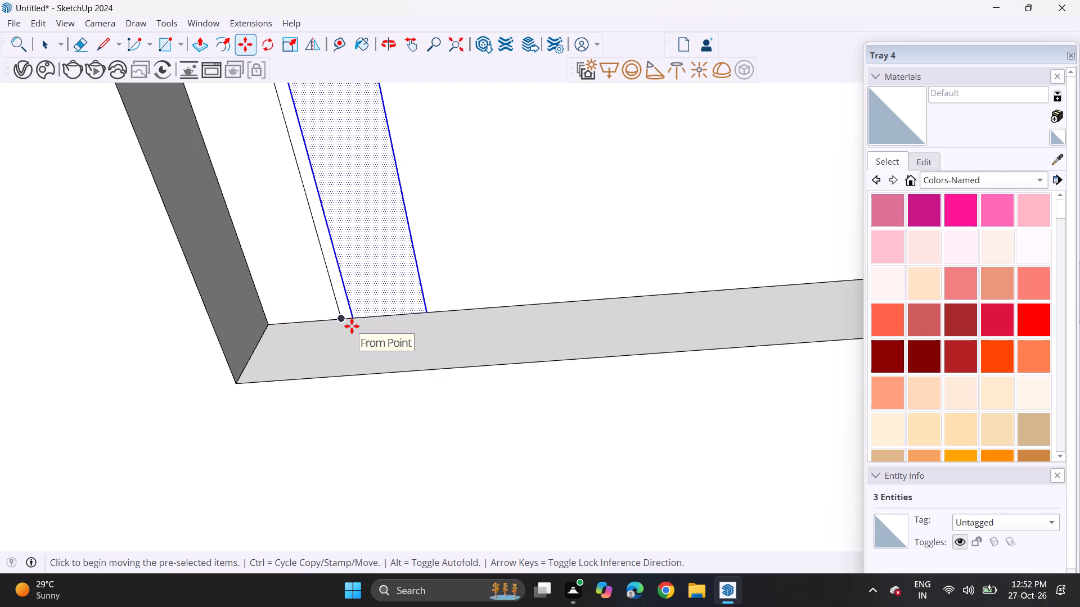
Place four more copies of the strip in sequence along the recessed face, separated by similar thin gaps, and clear the selection.
left_click(341, 325)
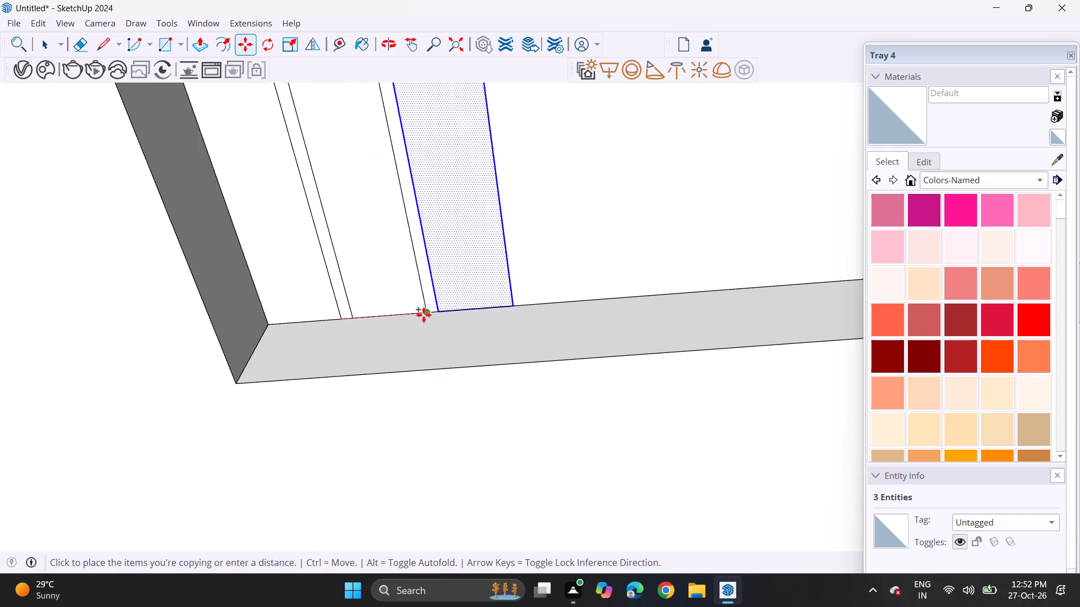
left_click(430, 316)
left_click(431, 315)
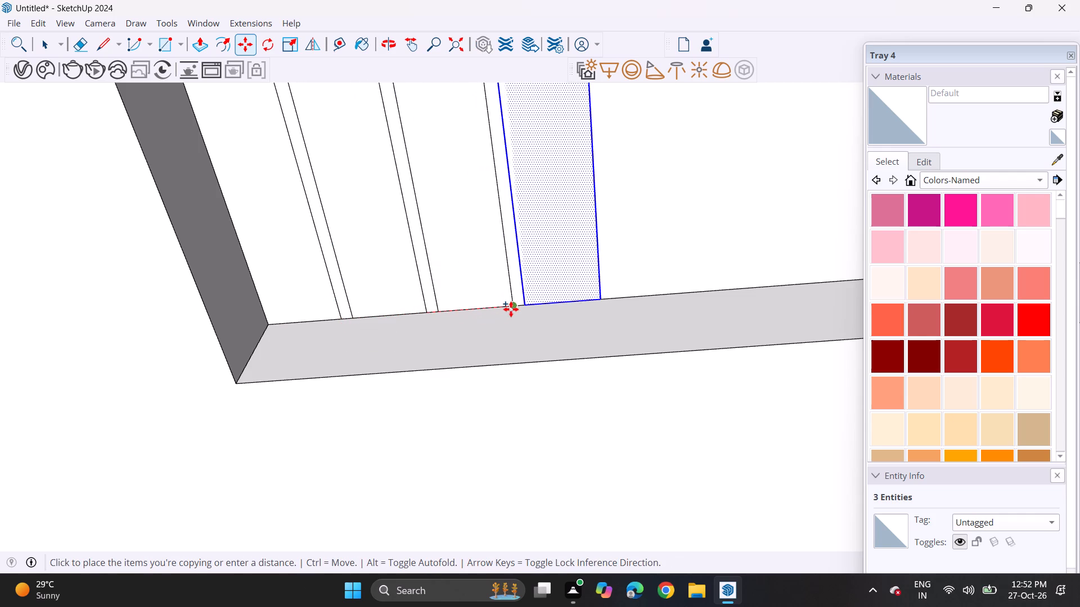
left_click(511, 309)
left_click(515, 309, "ctrl")
left_click(605, 301)
left_click(604, 298, "ctrl")
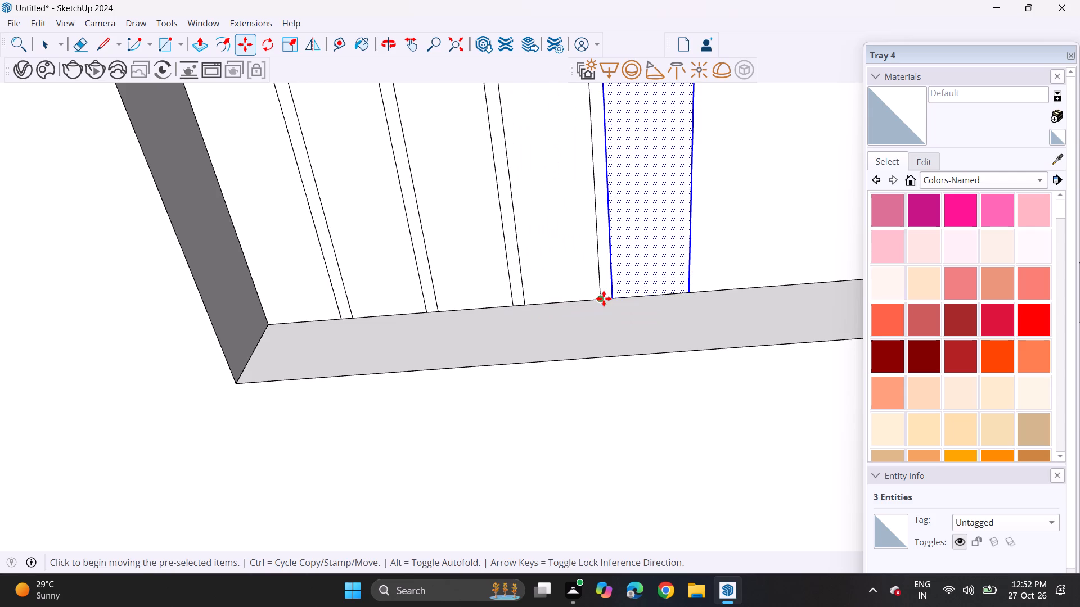
left_click(692, 290)
scroll(614, 303, "down", 4)
middle_click_drag(651, 285, 470, 311, "shift")
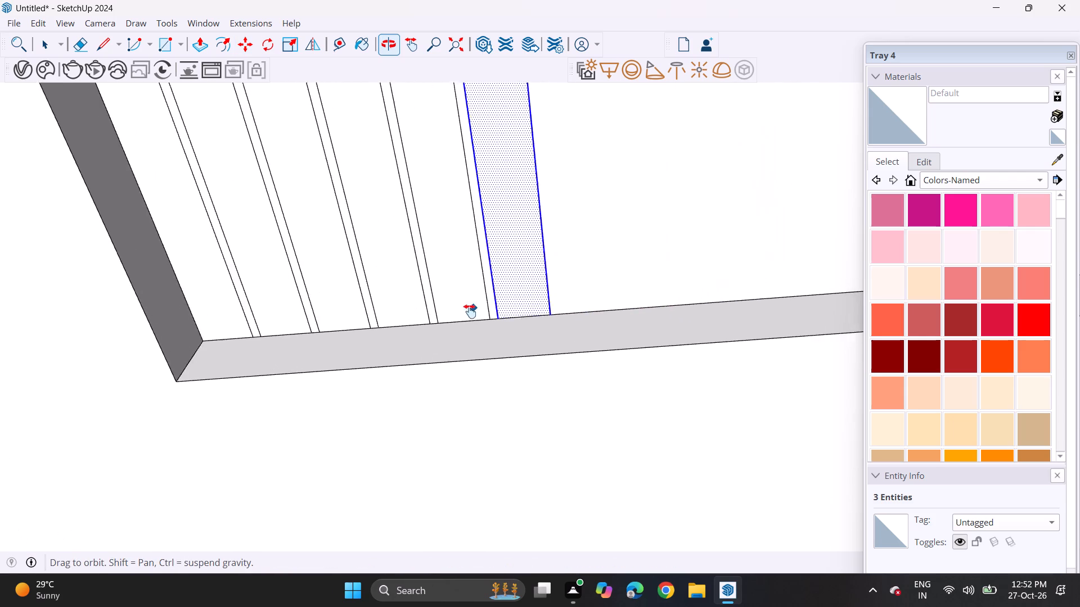
middle_click_drag(470, 311, 467, 312, "shift")
scroll(457, 310, "down", 1)
scroll(457, 310, "up", 1)
scroll(457, 310, "down", 6)
scroll(449, 321, "up", 1)
scroll(449, 321, "down", 3)
middle_click_drag(489, 302, 370, 354, "shift")
scroll(349, 345, "down", 5)
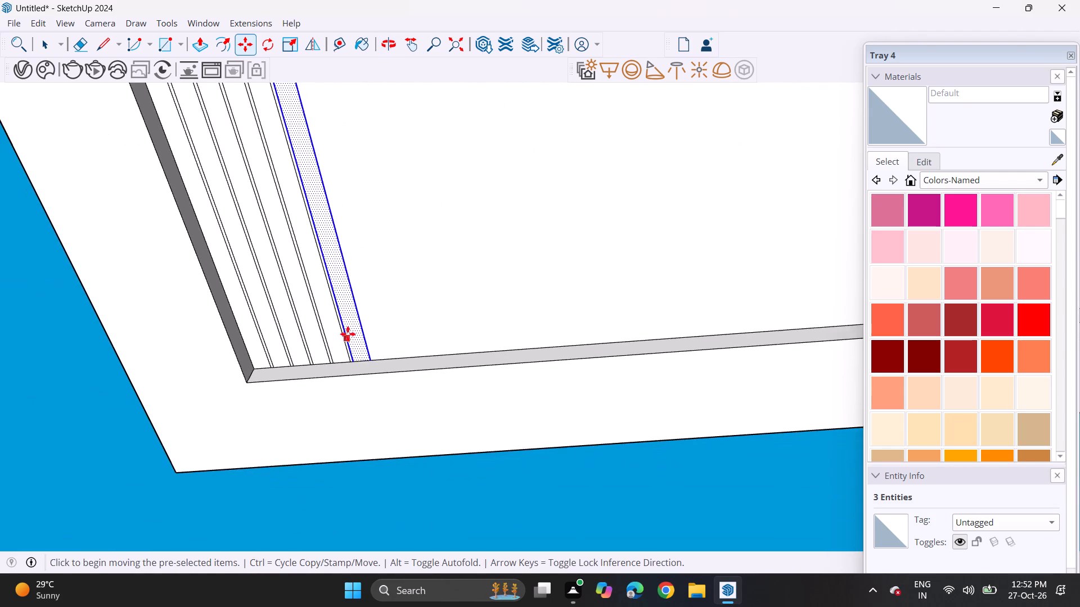
middle_click_drag(347, 307, 343, 342)
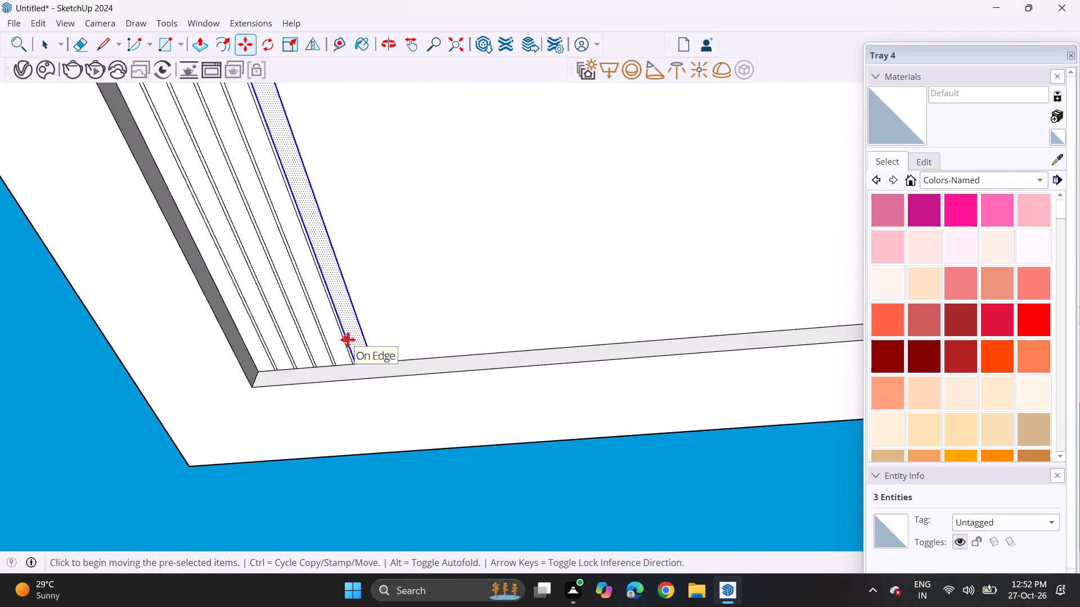
key("space")
scroll(326, 356, "down", 1)
scroll(326, 356, "up", 1)
scroll(326, 356, "down", 3)
left_click(87, 397)
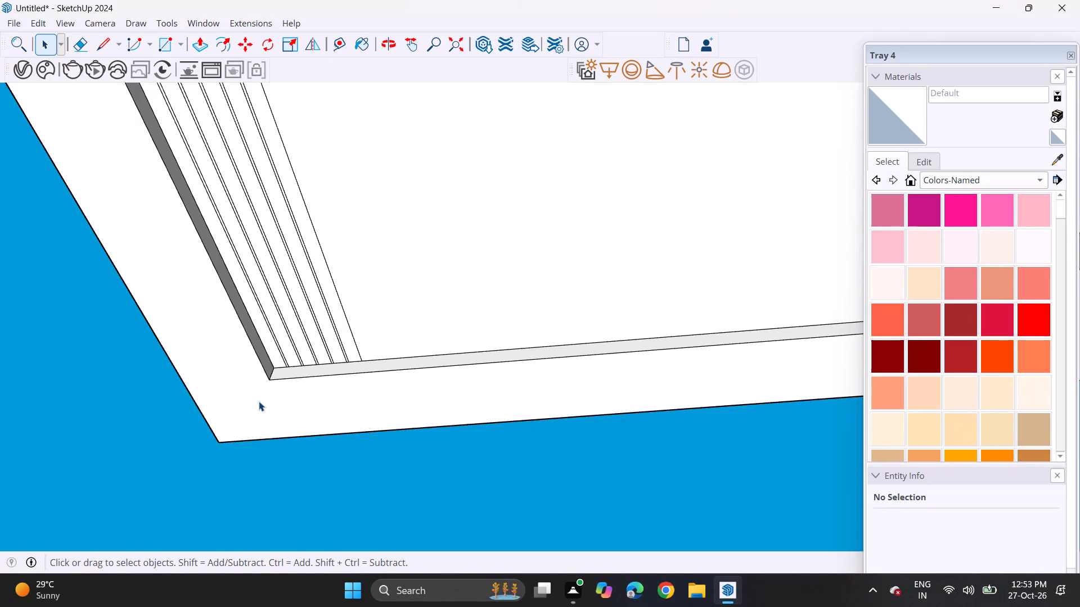
Copy the innermost strip of the row to the opposite short side of the recess, flush against its inner corner.
scroll(259, 401, "up", 1)
scroll(272, 321, "down", 3)
scroll(272, 321, "up", 1)
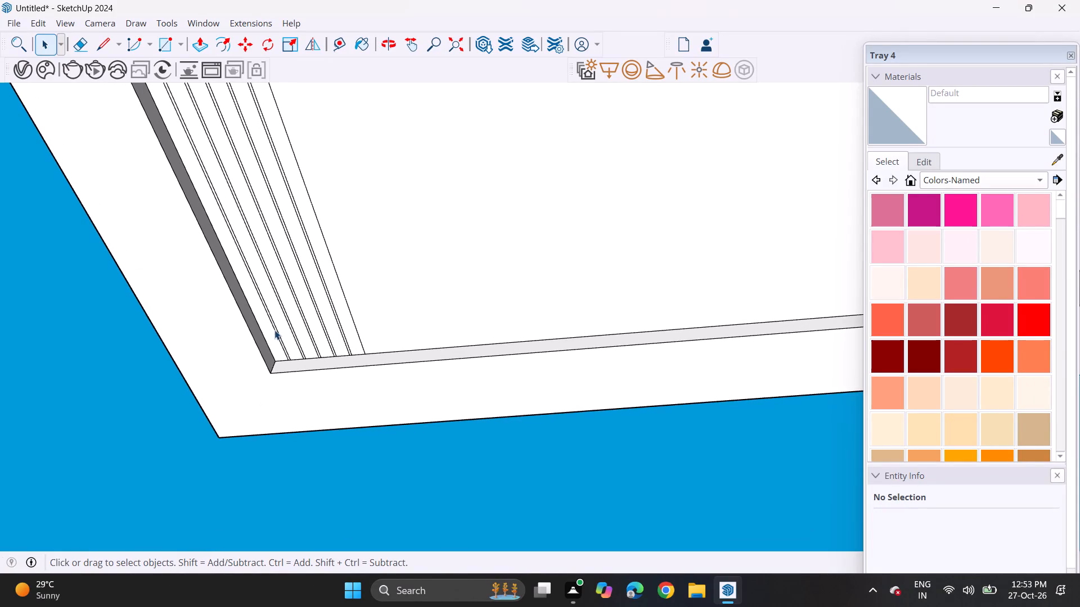
double_click(353, 336)
scroll(355, 365, "up", 3)
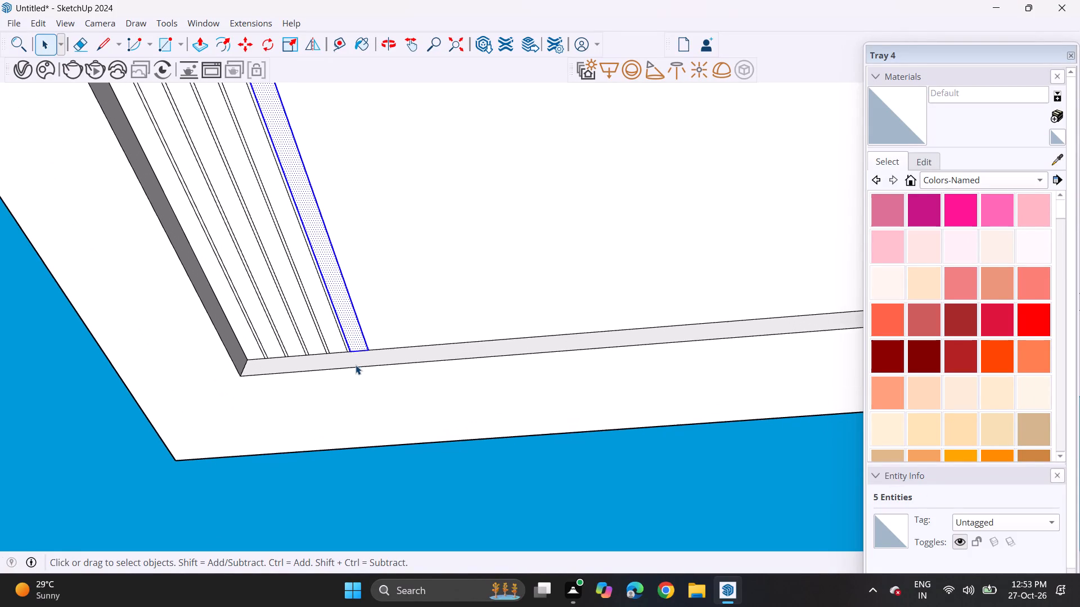
key("m")
left_click(370, 349)
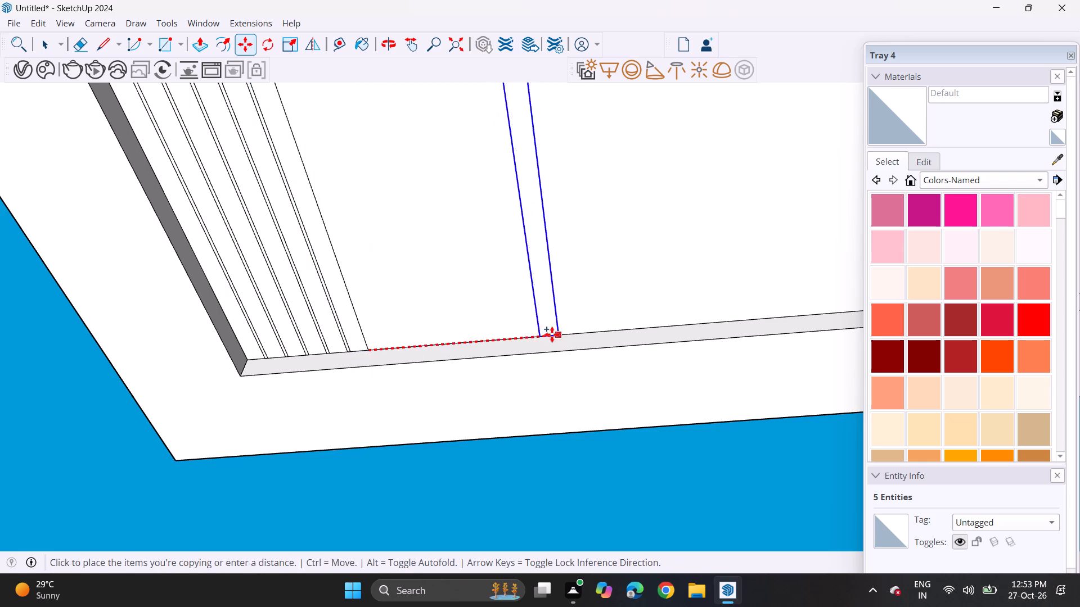
middle_click_drag(551, 334, 266, 341, "shift")
middle_click_drag(583, 301, 197, 332, "shift")
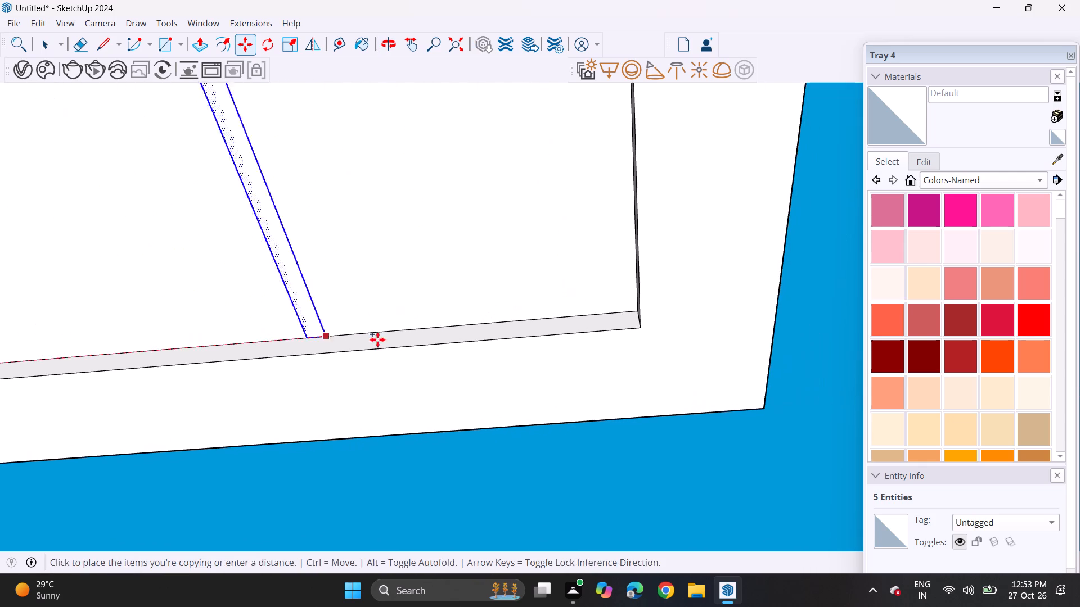
middle_click_drag(515, 334, 600, 316)
left_click(639, 332)
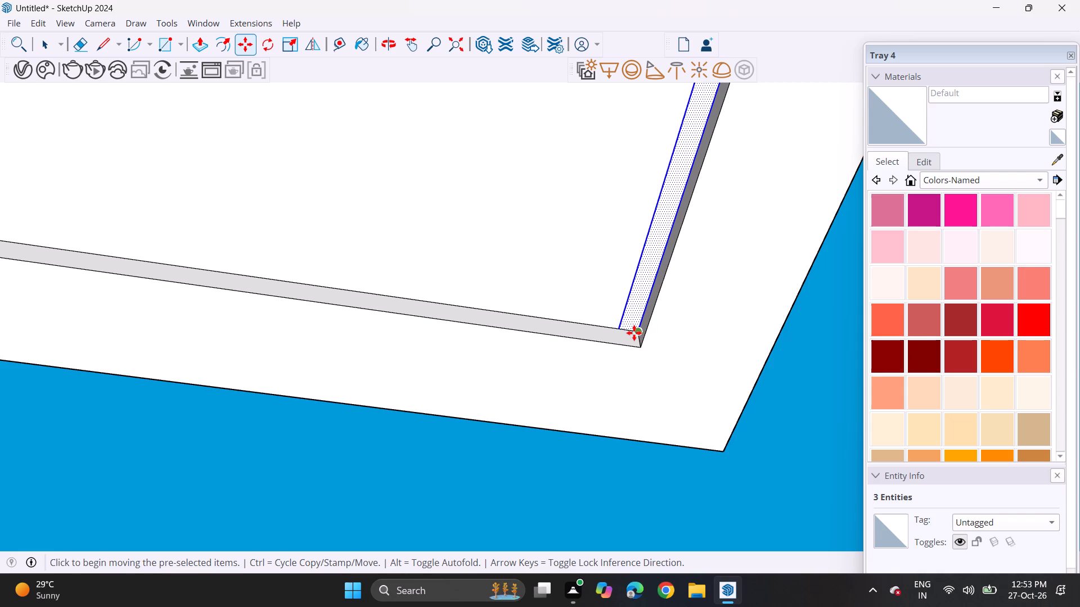
Place four more copies of this end strip inward along the recess edge, leaving similar thin gaps between them.
left_click(634, 333)
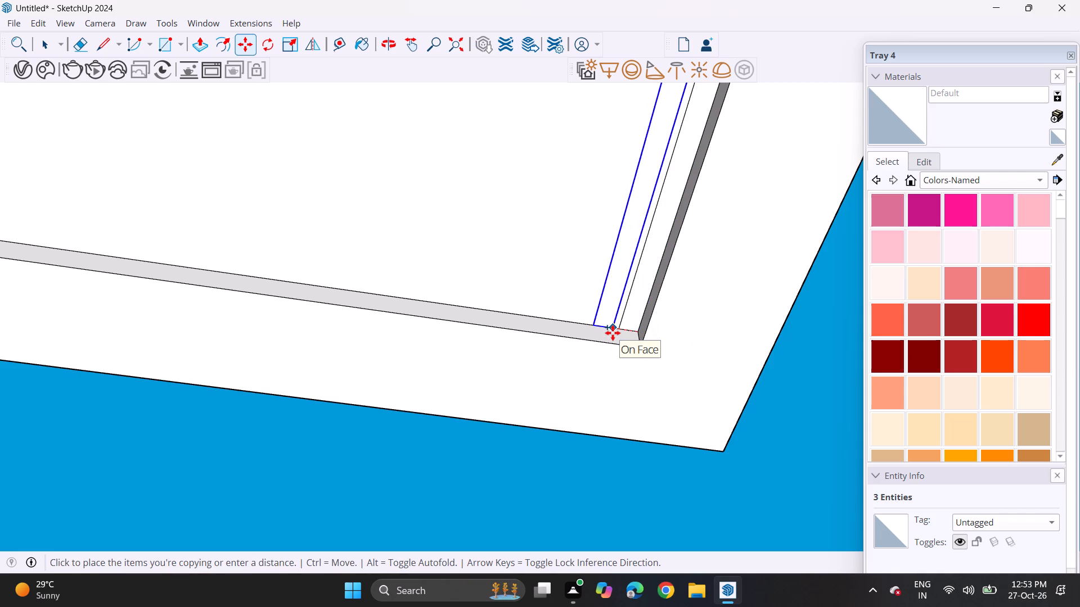
left_click(613, 333)
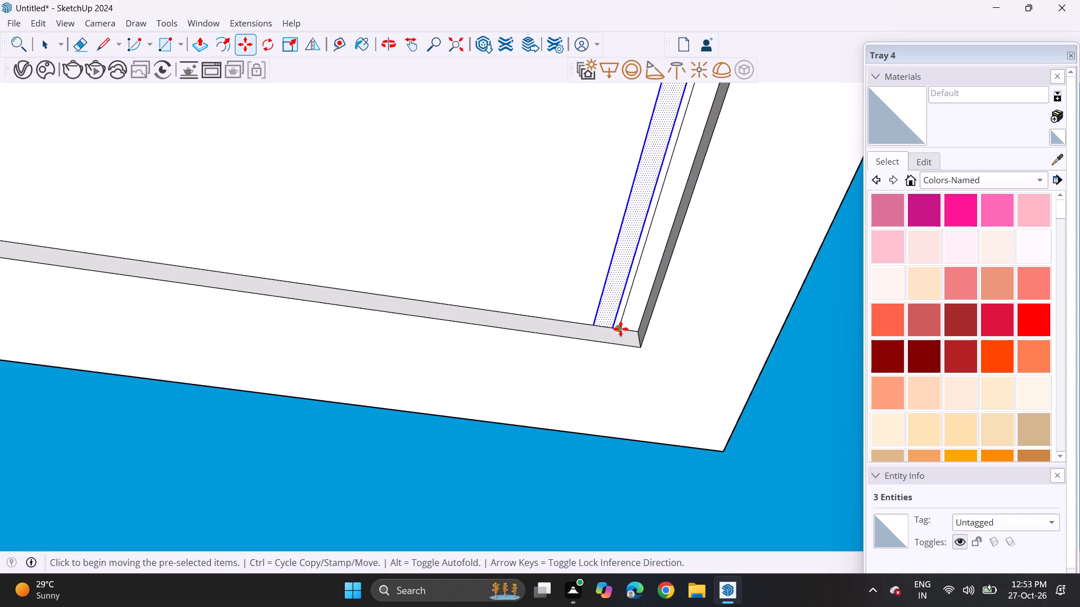
left_click(620, 329)
left_click(596, 322)
left_click(596, 325, "ctrl")
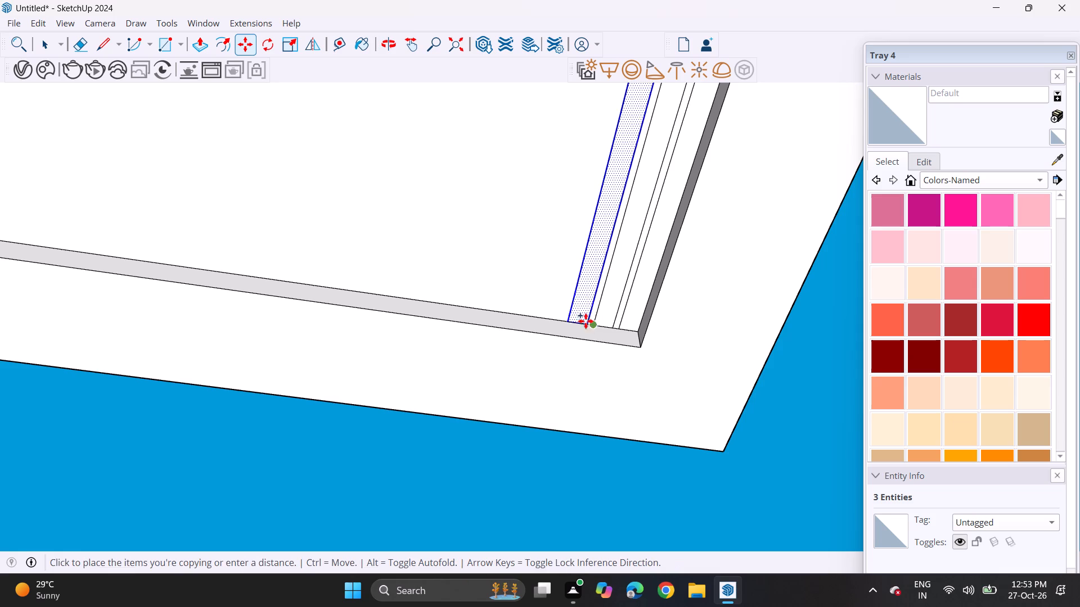
left_click(564, 321)
left_click(566, 321)
left_click(540, 320)
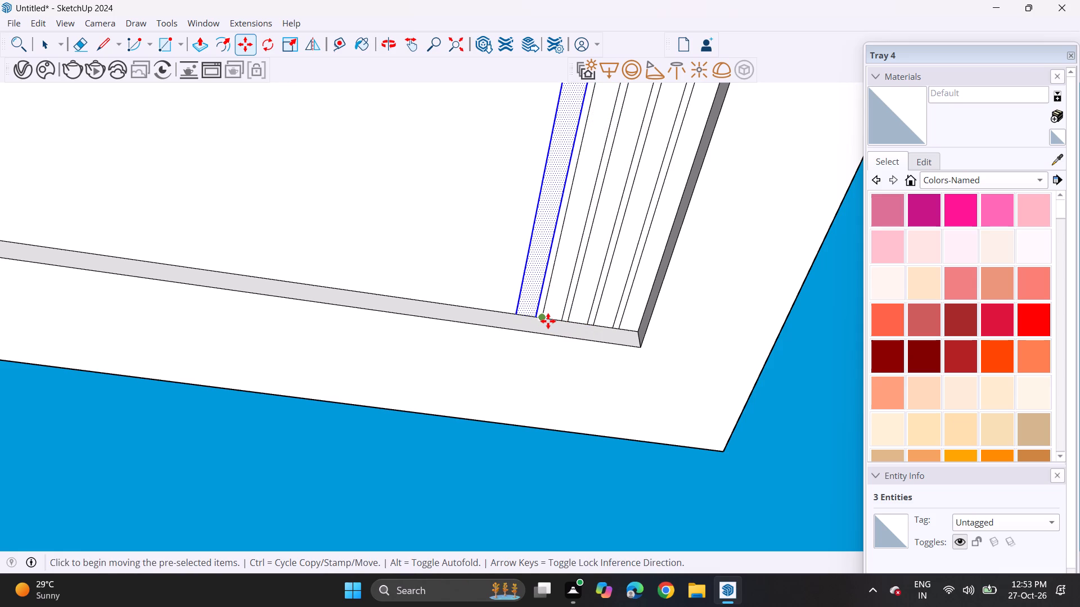
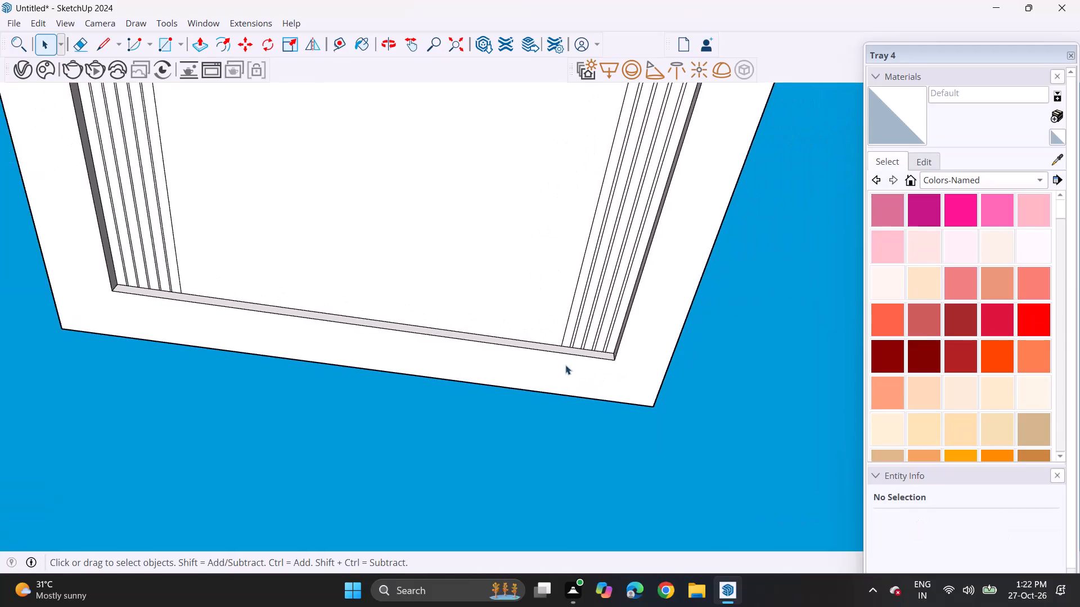
Pull the six strips at one end of the ceiling recess down 3 7/16", flush with the surrounding ceiling face.
scroll(553, 356, "up", 1)
middle_click_drag(557, 356, 649, 381)
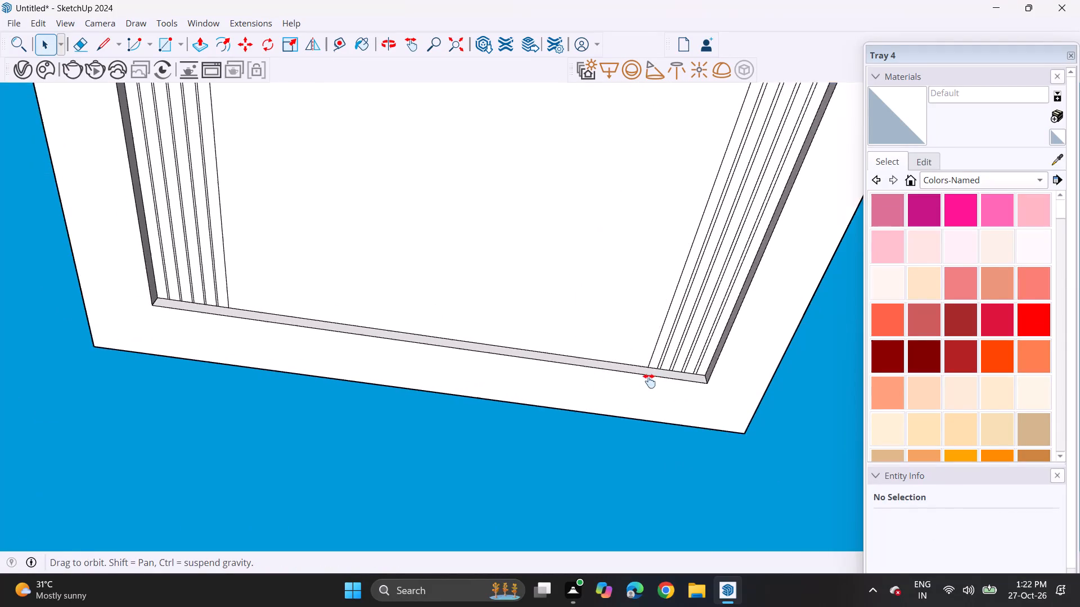
middle_click_drag(649, 381, 655, 387)
middle_click_drag(633, 382, 598, 376)
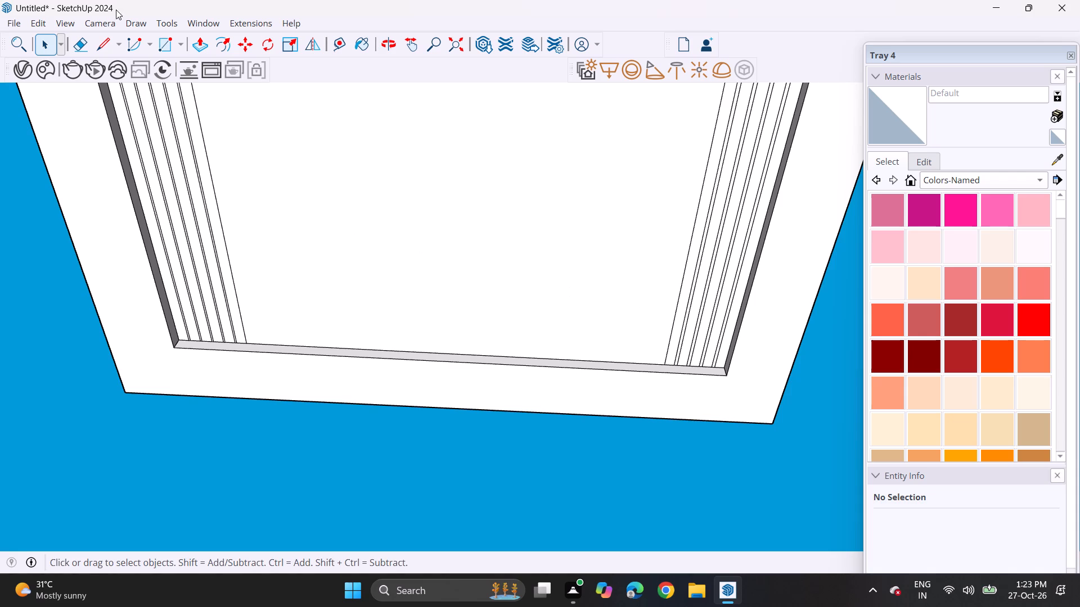
left_click(196, 52)
left_click(179, 340)
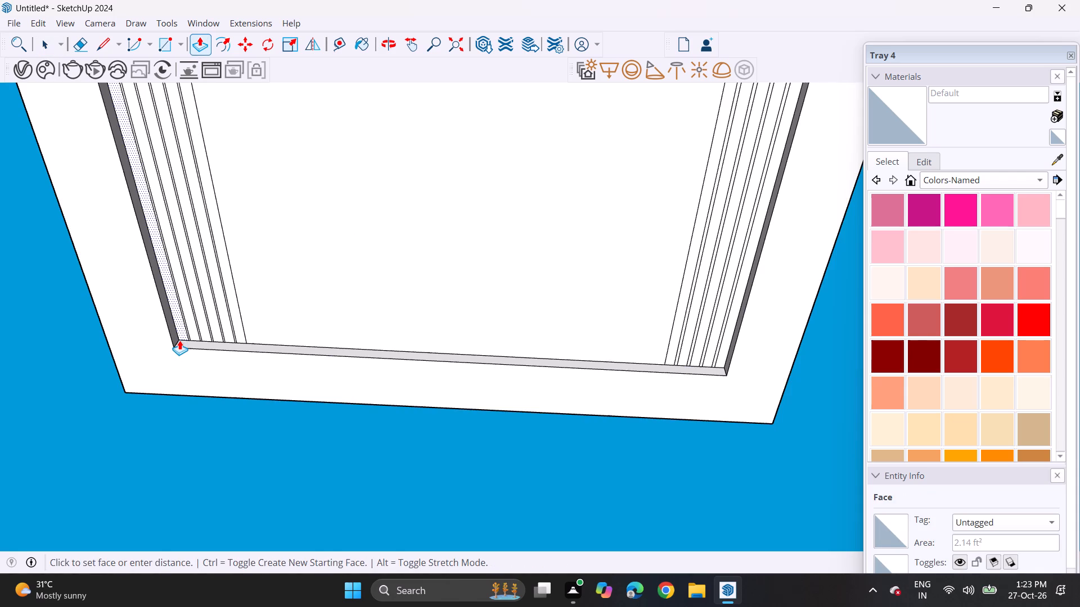
left_click(169, 349)
double_click(192, 332)
double_click(203, 332)
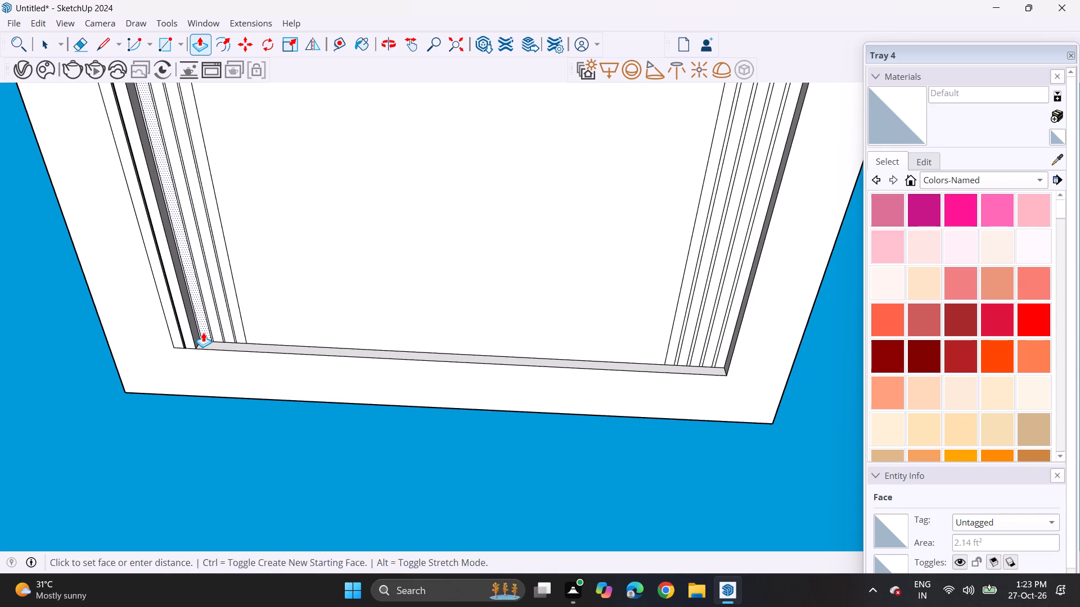
double_click(217, 332)
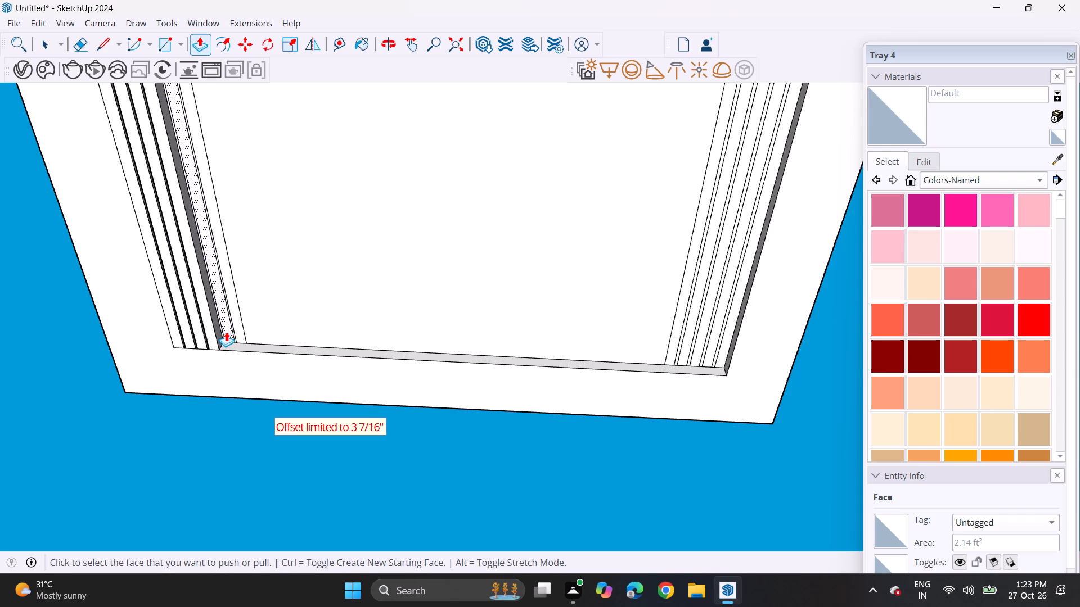
double_click(226, 332)
double_click(238, 327)
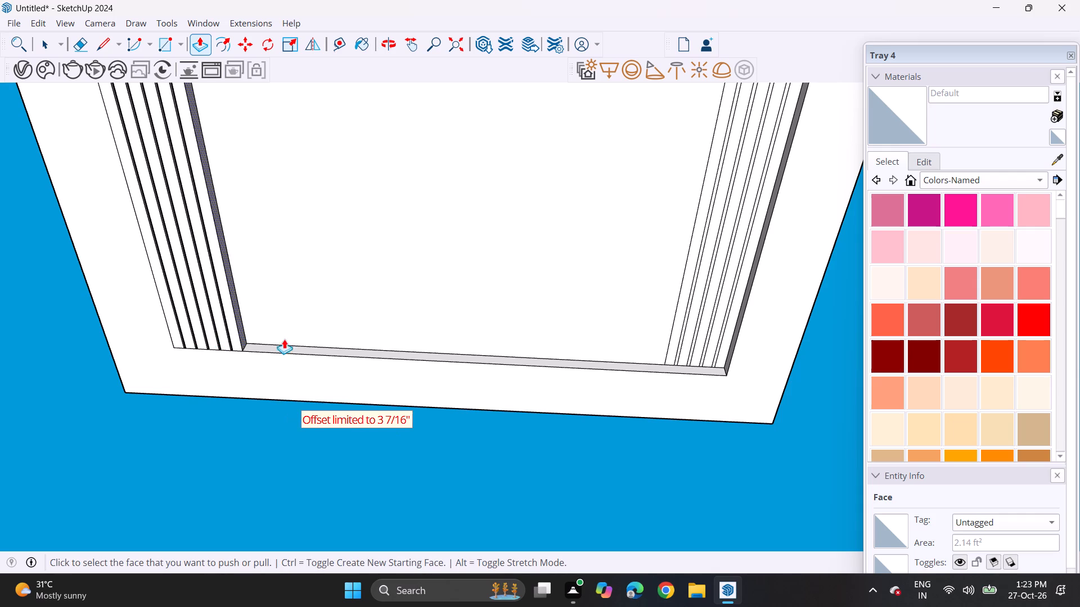
Pull the five strips at the opposite end of the recess down by the same 3 7/16" distance.
double_click(672, 355)
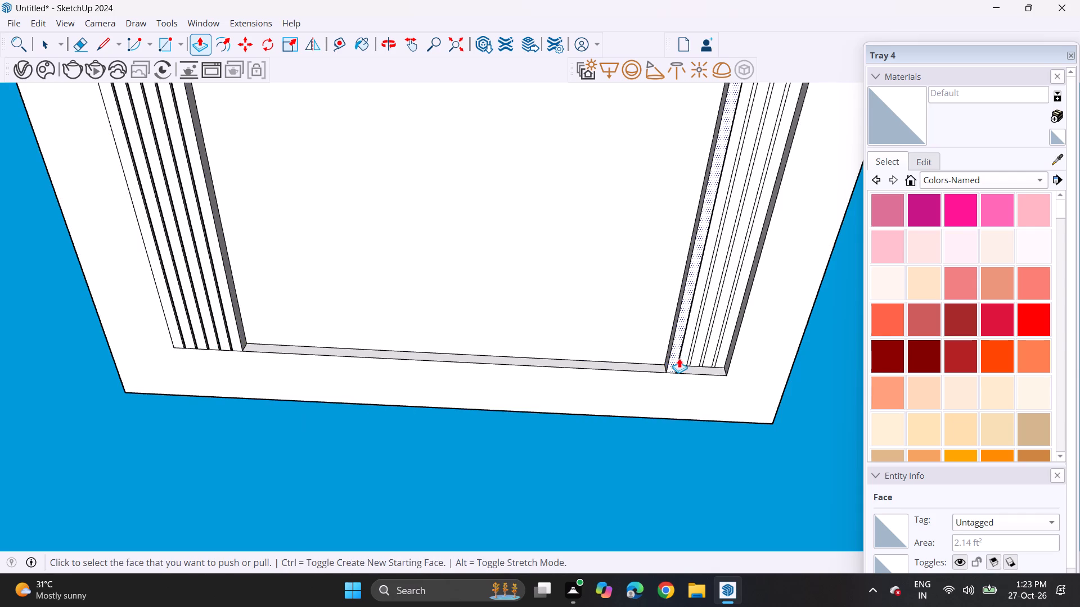
double_click(685, 359)
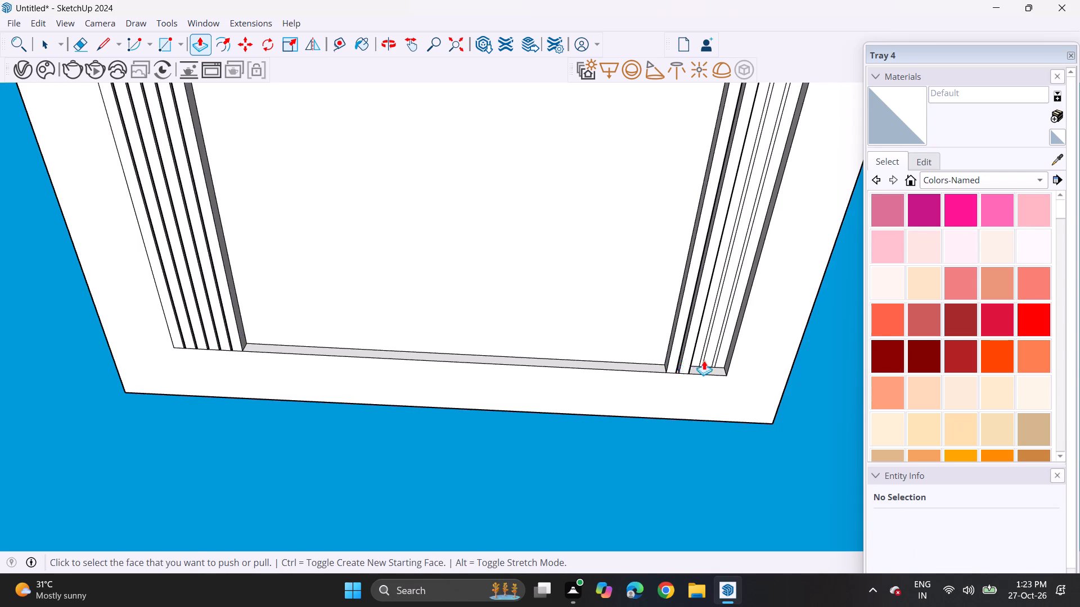
double_click(698, 354)
double_click(712, 360)
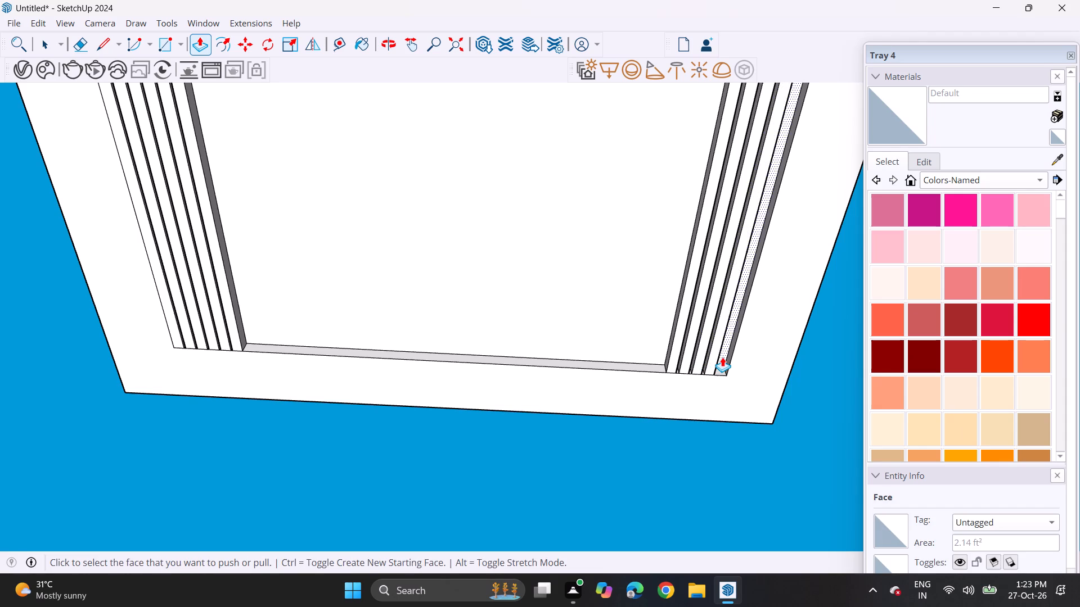
double_click(722, 357)
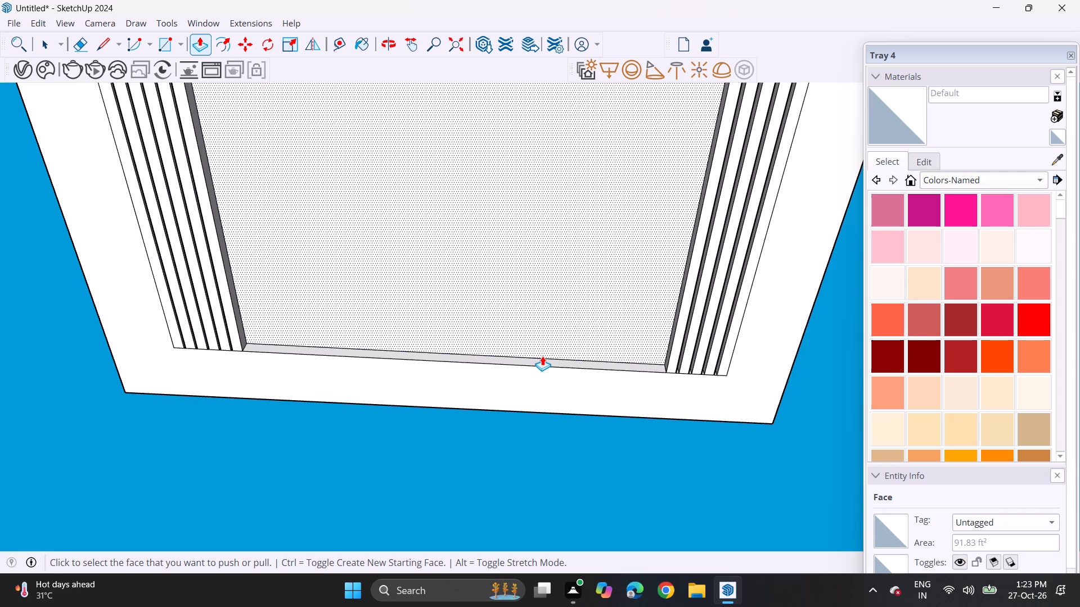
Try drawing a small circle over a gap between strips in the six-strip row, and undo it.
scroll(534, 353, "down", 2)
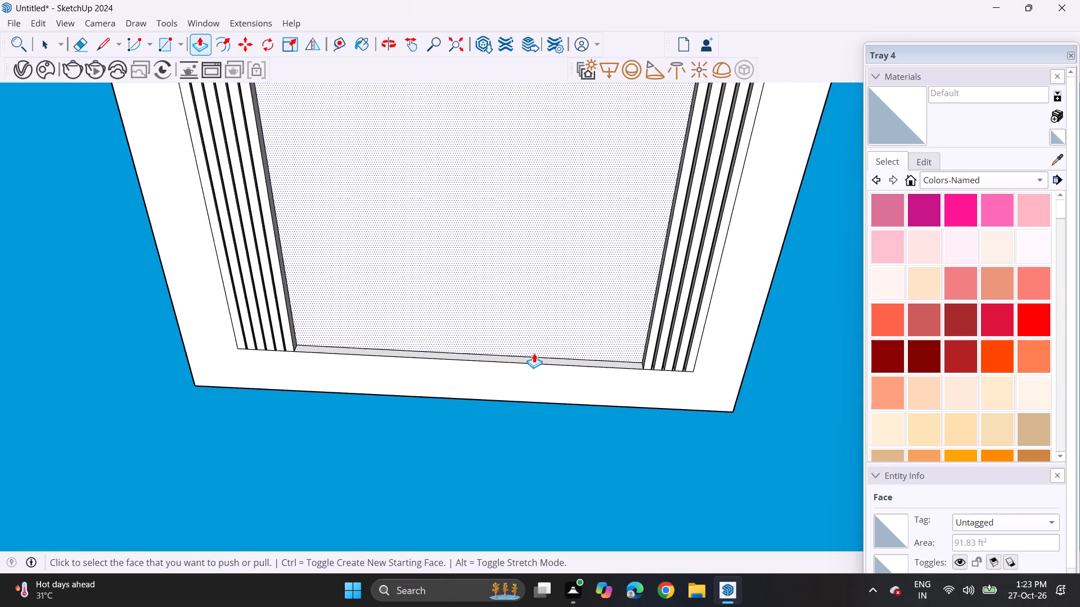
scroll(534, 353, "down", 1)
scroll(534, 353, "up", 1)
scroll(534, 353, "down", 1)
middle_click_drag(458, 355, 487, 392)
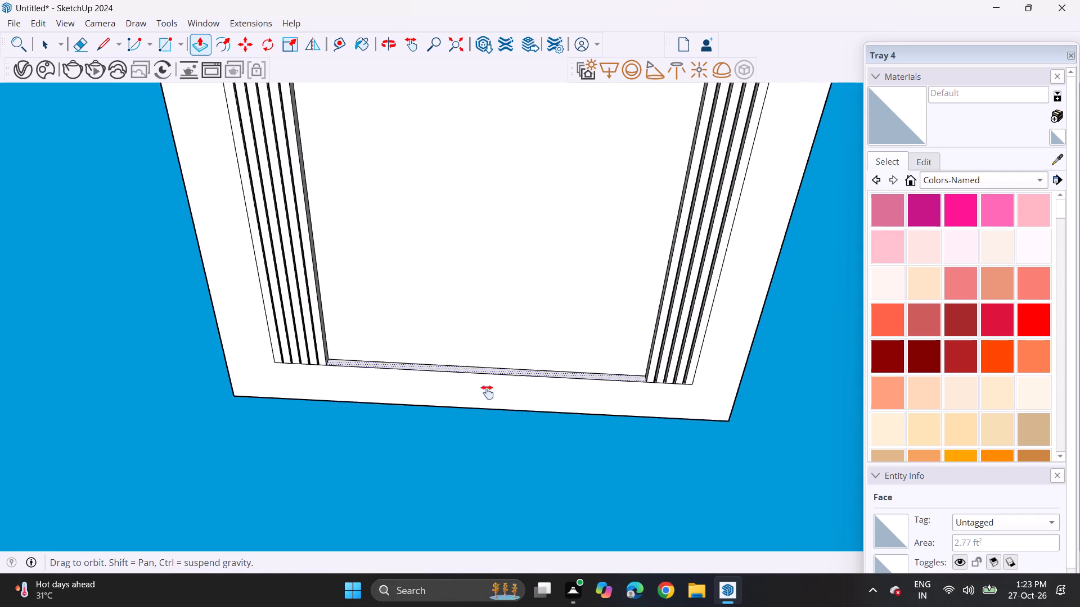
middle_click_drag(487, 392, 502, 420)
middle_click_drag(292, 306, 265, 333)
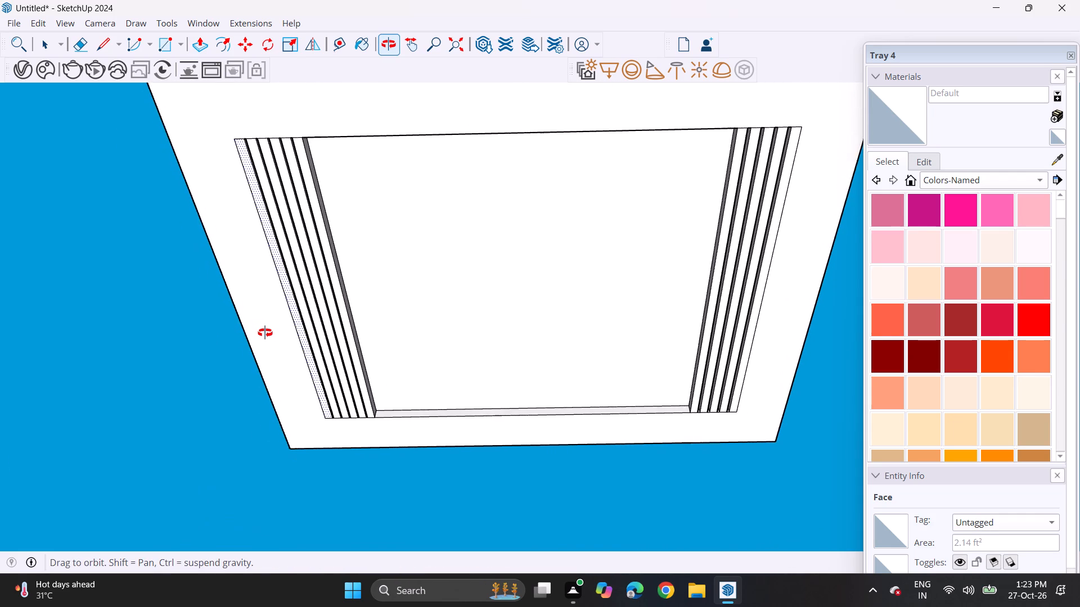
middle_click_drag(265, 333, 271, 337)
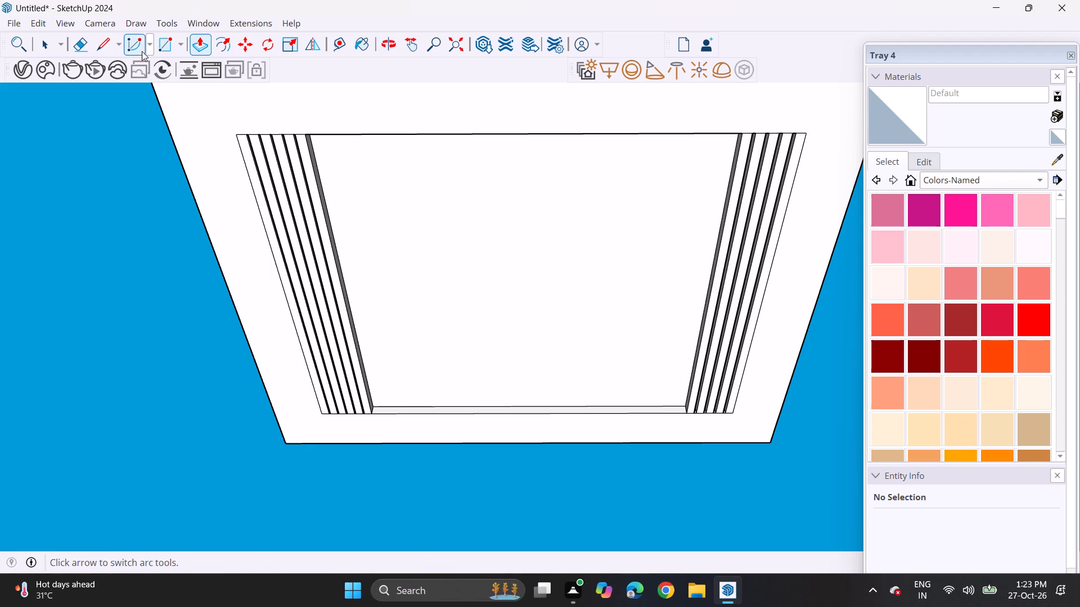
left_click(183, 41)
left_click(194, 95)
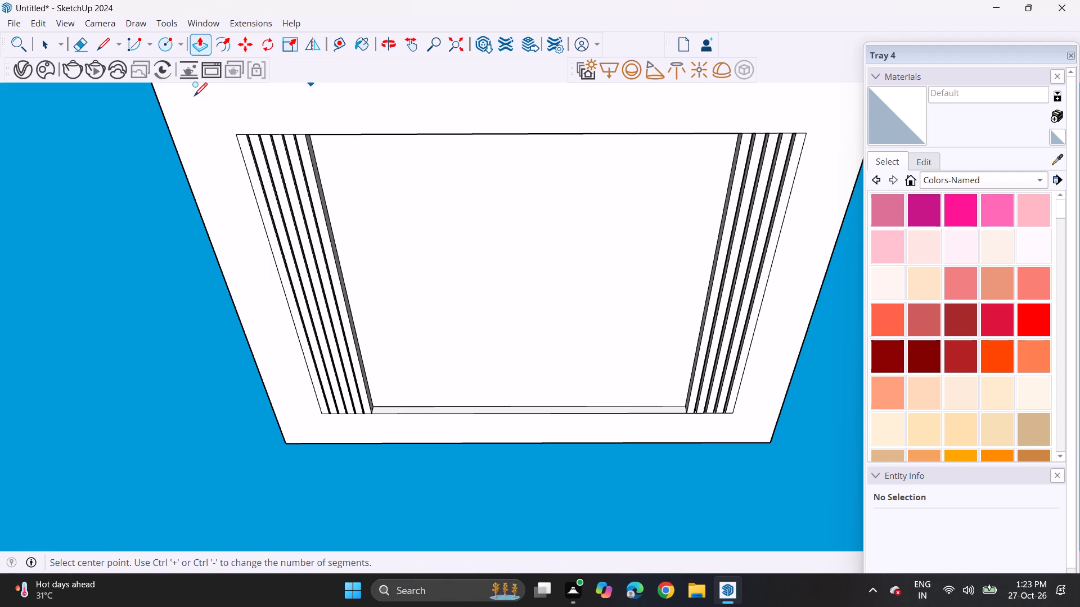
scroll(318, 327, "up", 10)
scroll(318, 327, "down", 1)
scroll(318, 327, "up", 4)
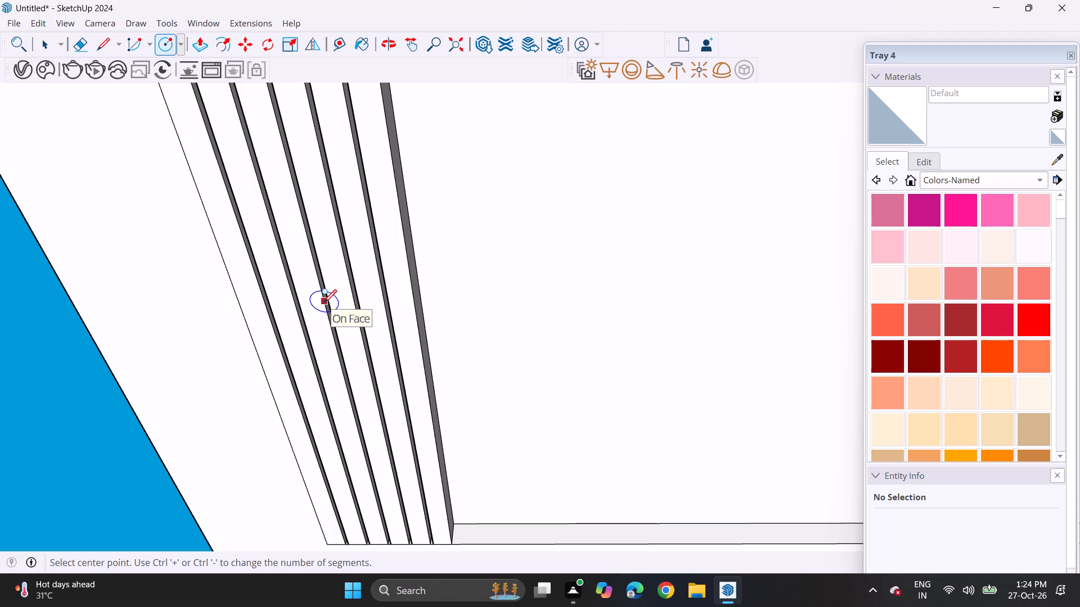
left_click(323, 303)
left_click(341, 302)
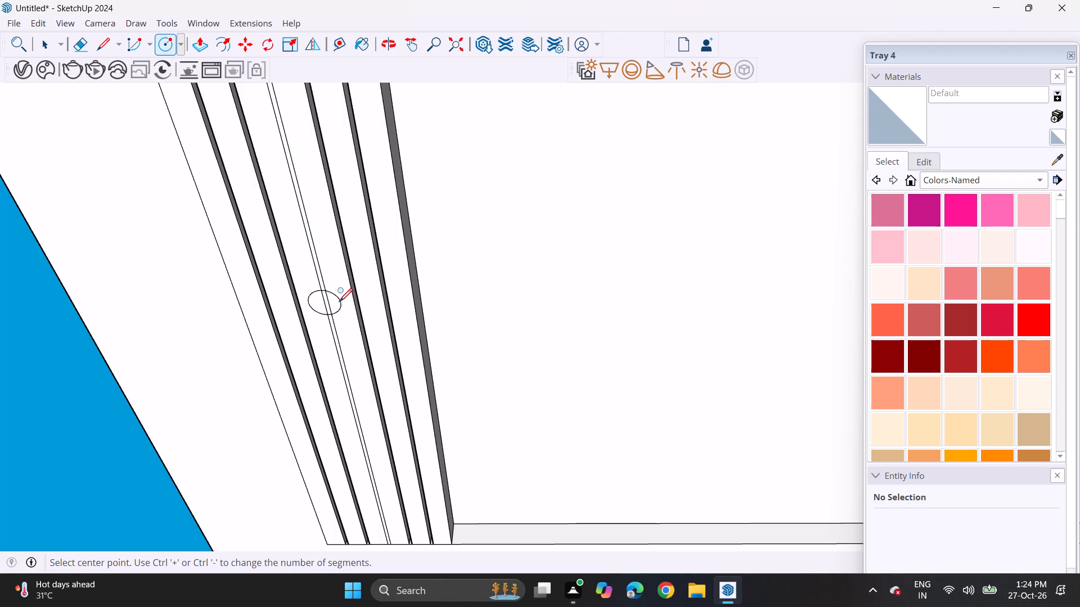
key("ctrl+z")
Draw a circle nearly as wide as the strip on the third strip from the outer edge of the six-strip row.
scroll(312, 296, "up", 7)
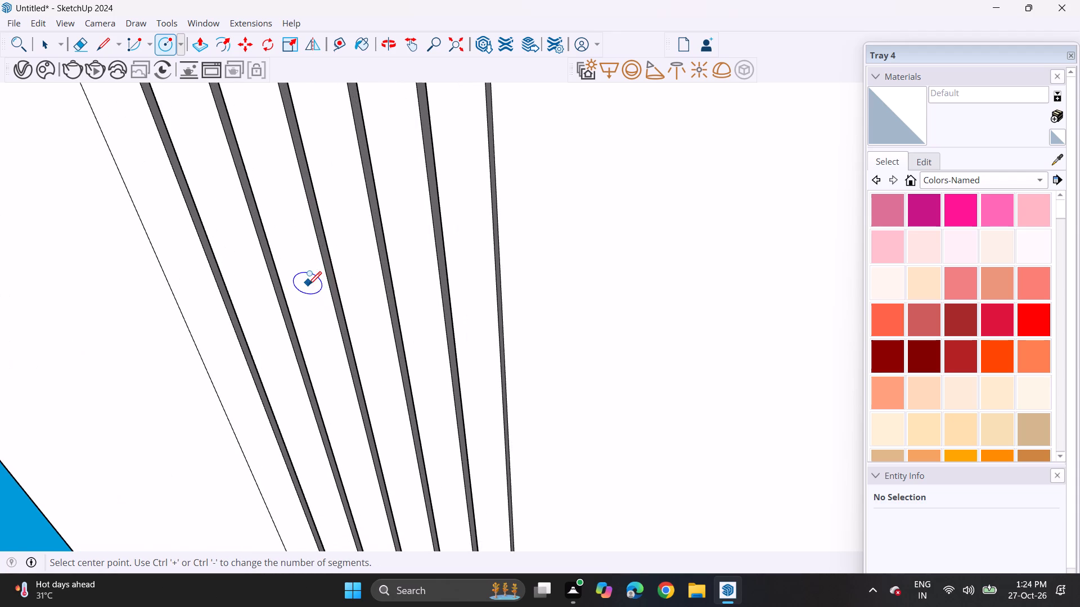
left_click(304, 280)
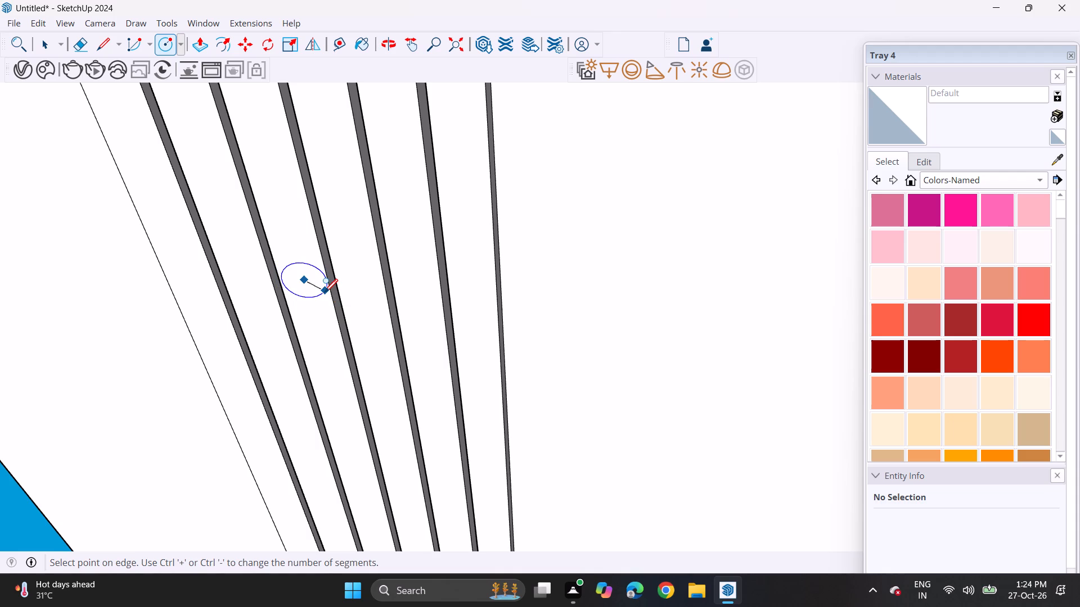
left_click(325, 291)
Draw a matching circle of about 4.85 in² on the middle strip of the five-strip row, aligned with the first circle.
scroll(239, 205, "down", 2)
scroll(240, 214, "up", 3)
scroll(241, 217, "down", 4)
scroll(246, 235, "up", 2)
scroll(247, 236, "down", 3)
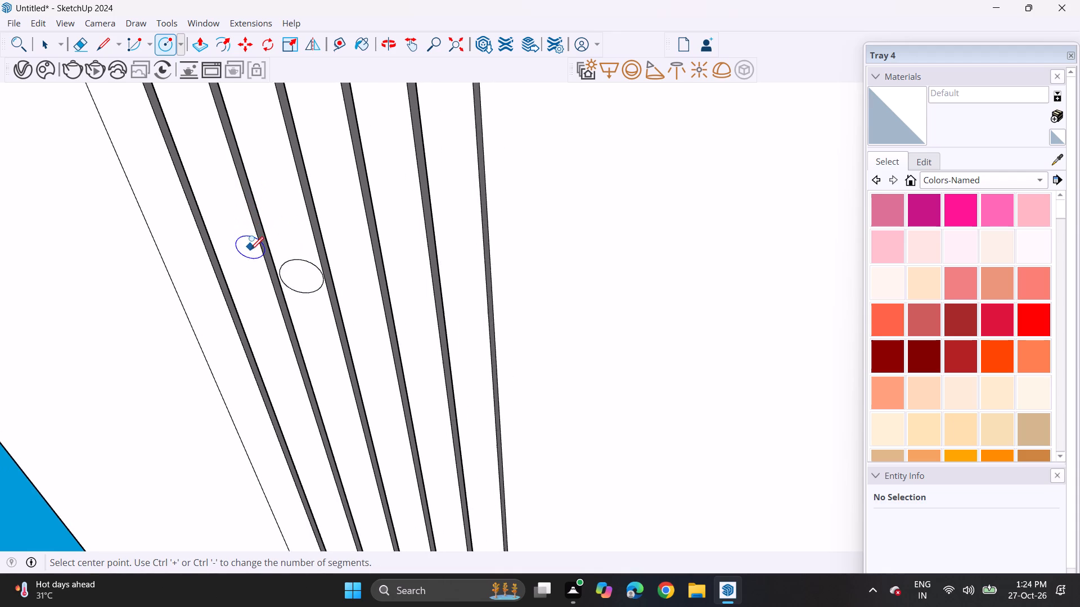
scroll(250, 249, "down", 15)
scroll(295, 283, "down", 2)
middle_click_drag(352, 286, 262, 277)
middle_click_drag(625, 282, 487, 250, "shift")
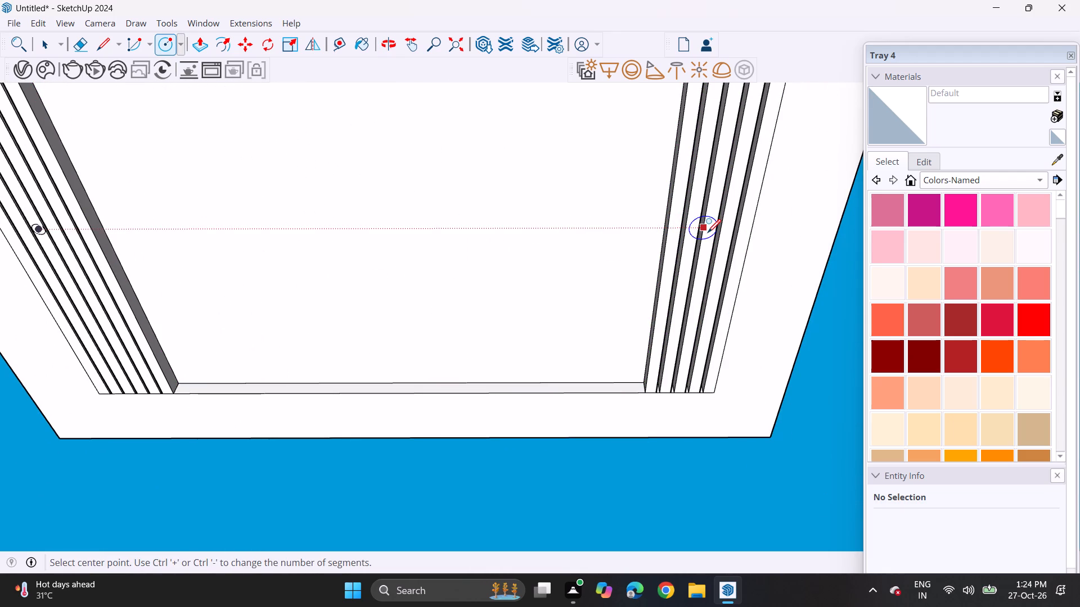
scroll(708, 232, "up", 2)
scroll(708, 232, "down", 1)
scroll(708, 232, "up", 3)
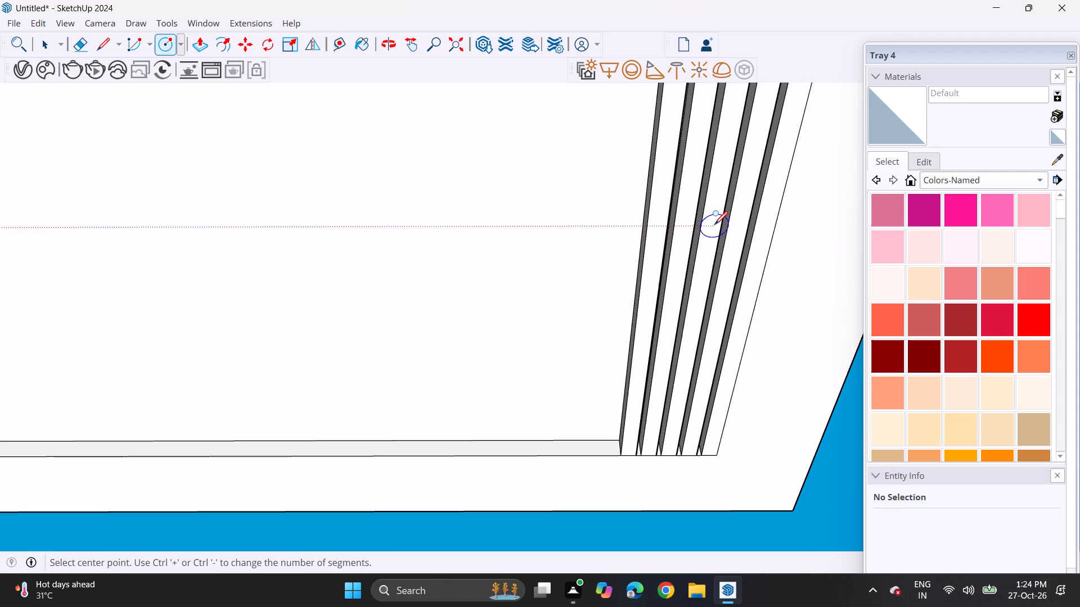
left_click(711, 224)
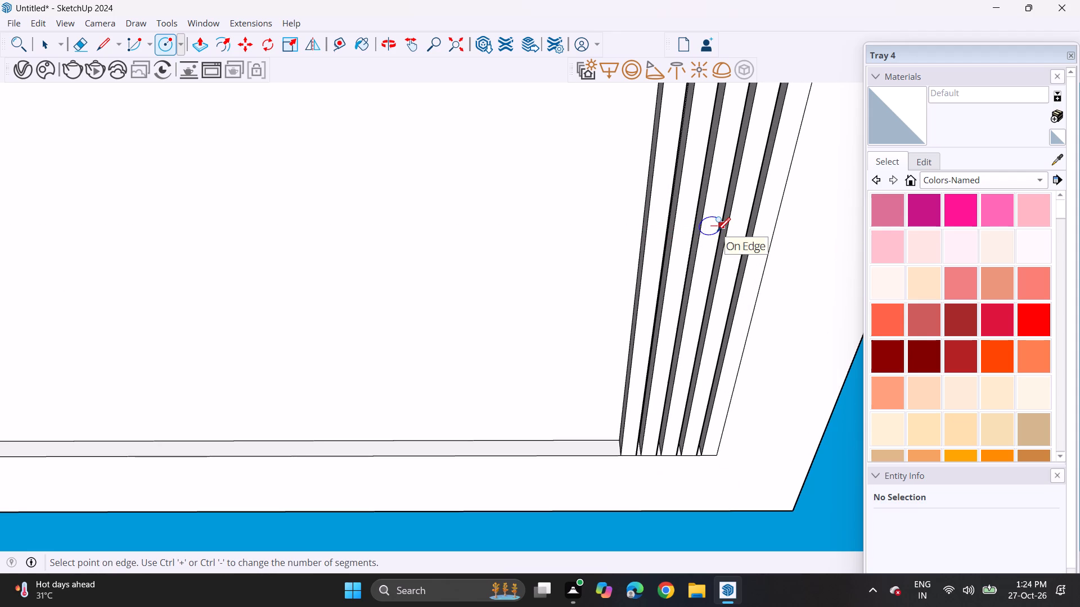
scroll(717, 230, "up", 14)
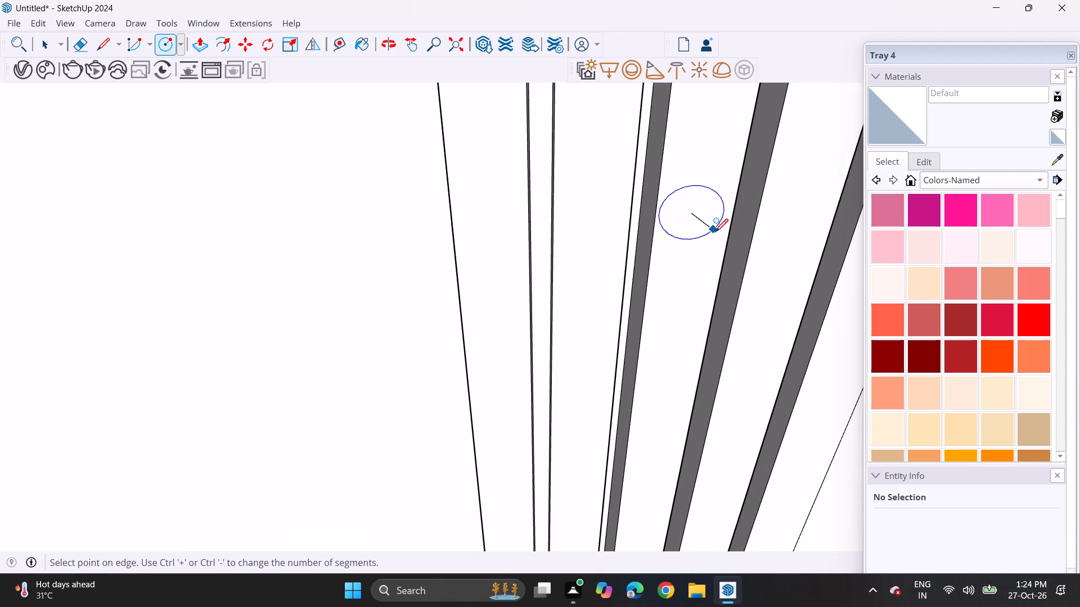
key("Escape")
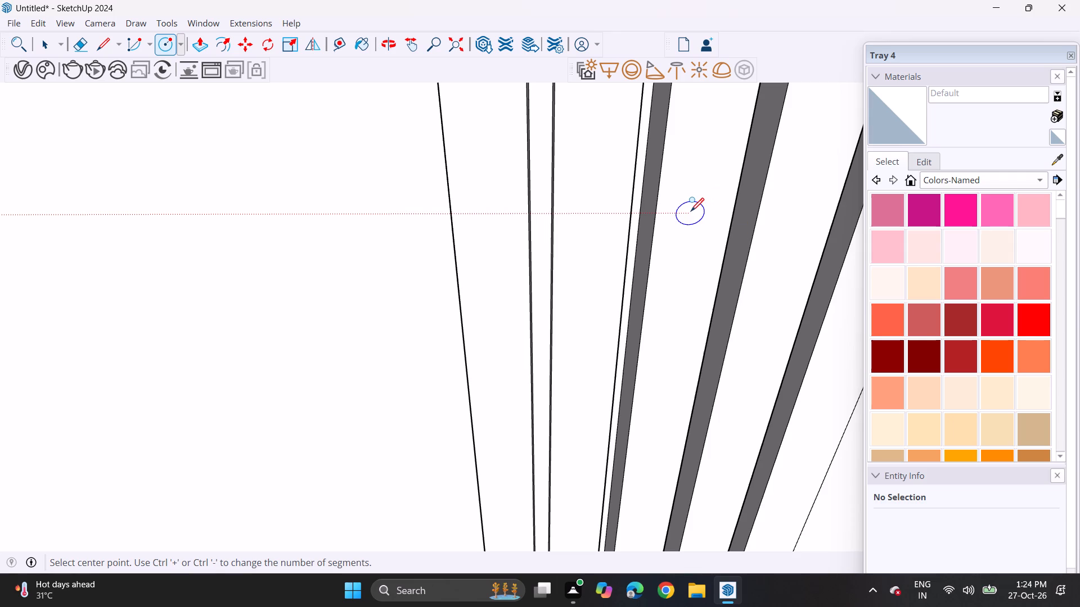
left_click(694, 210)
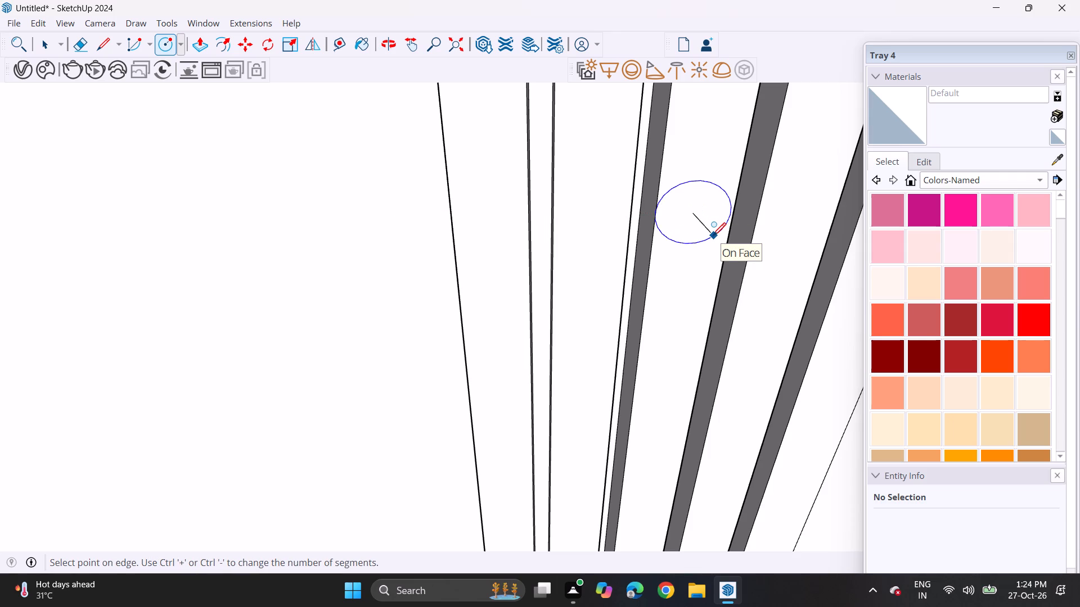
left_click(714, 235)
Push the circle on the five-strip row up into its strip, and repeat the same depth on the opposite circle.
left_click(201, 36)
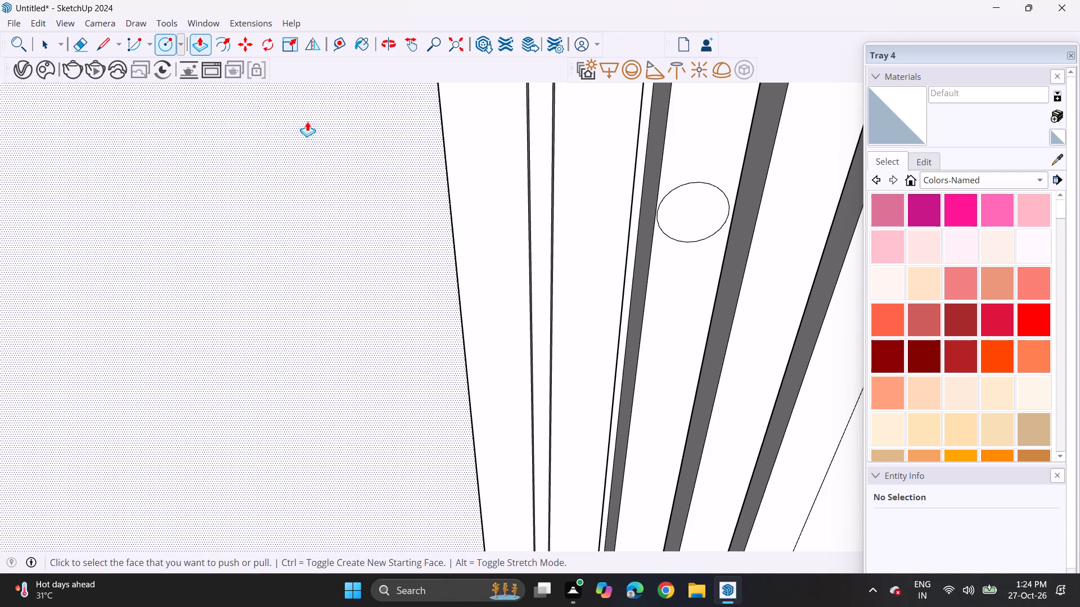
left_click(690, 231)
left_click(683, 205)
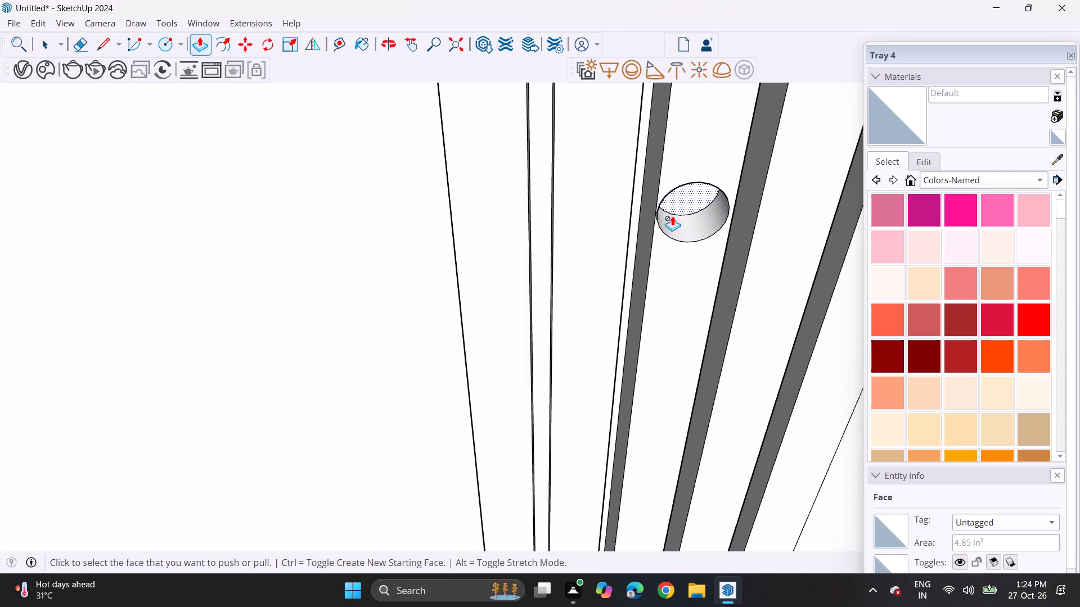
scroll(605, 221, "down", 7)
scroll(605, 221, "up", 1)
scroll(604, 221, "down", 12)
scroll(603, 221, "up", 1)
scroll(603, 221, "down", 2)
scroll(603, 221, "up", 1)
scroll(603, 221, "down", 3)
middle_click_drag(516, 210, 749, 252)
scroll(607, 239, "down", 5)
double_click(61, 256)
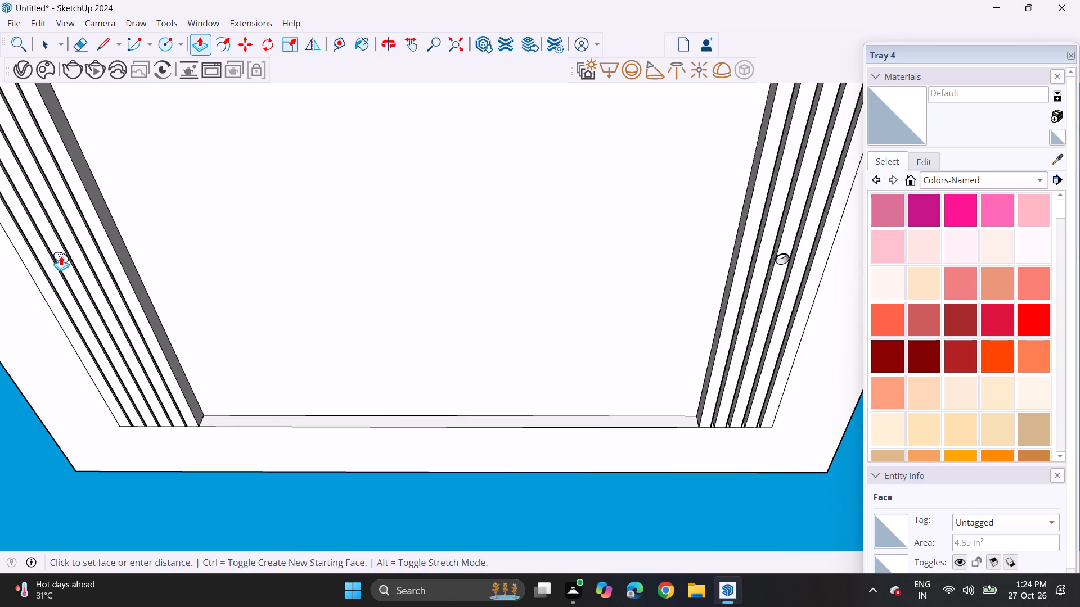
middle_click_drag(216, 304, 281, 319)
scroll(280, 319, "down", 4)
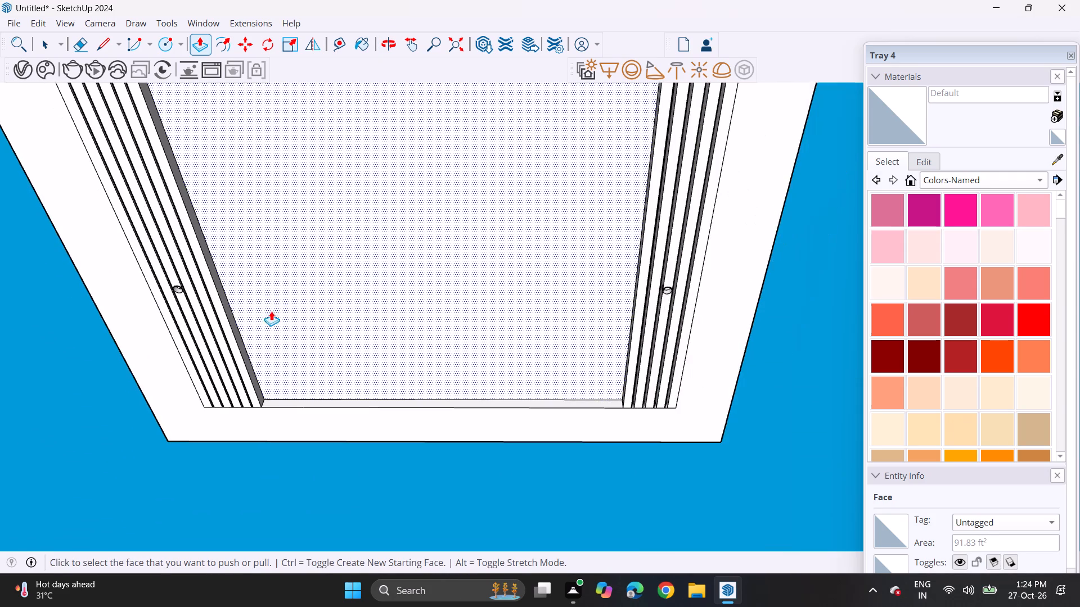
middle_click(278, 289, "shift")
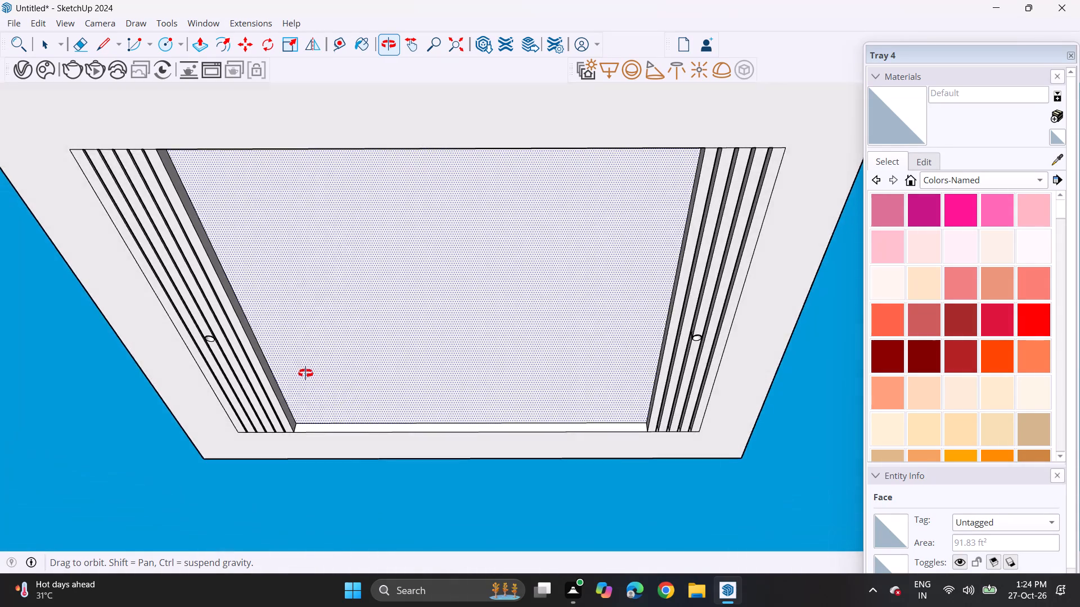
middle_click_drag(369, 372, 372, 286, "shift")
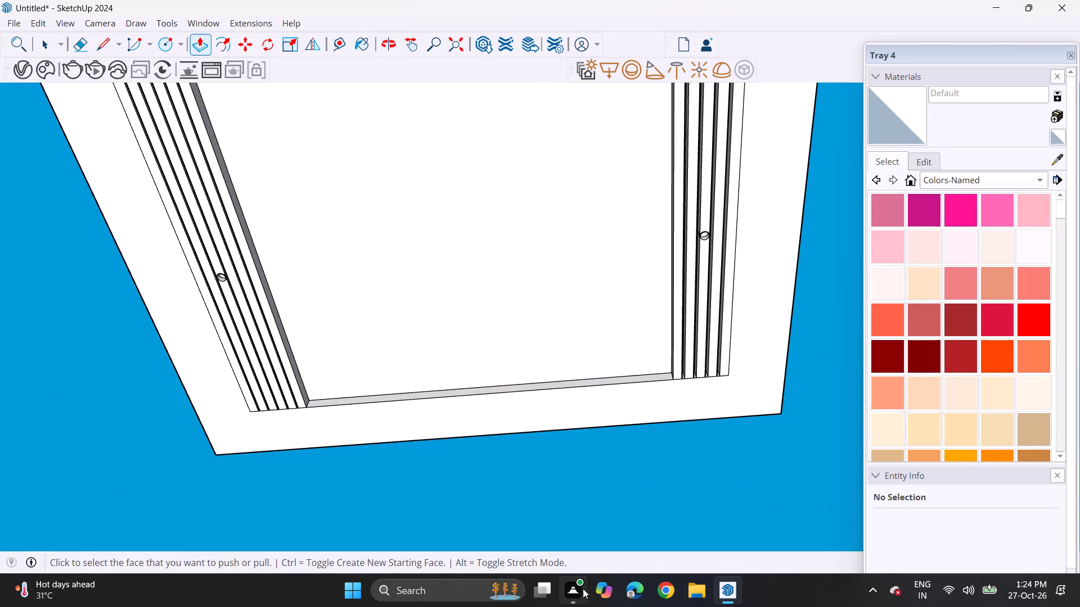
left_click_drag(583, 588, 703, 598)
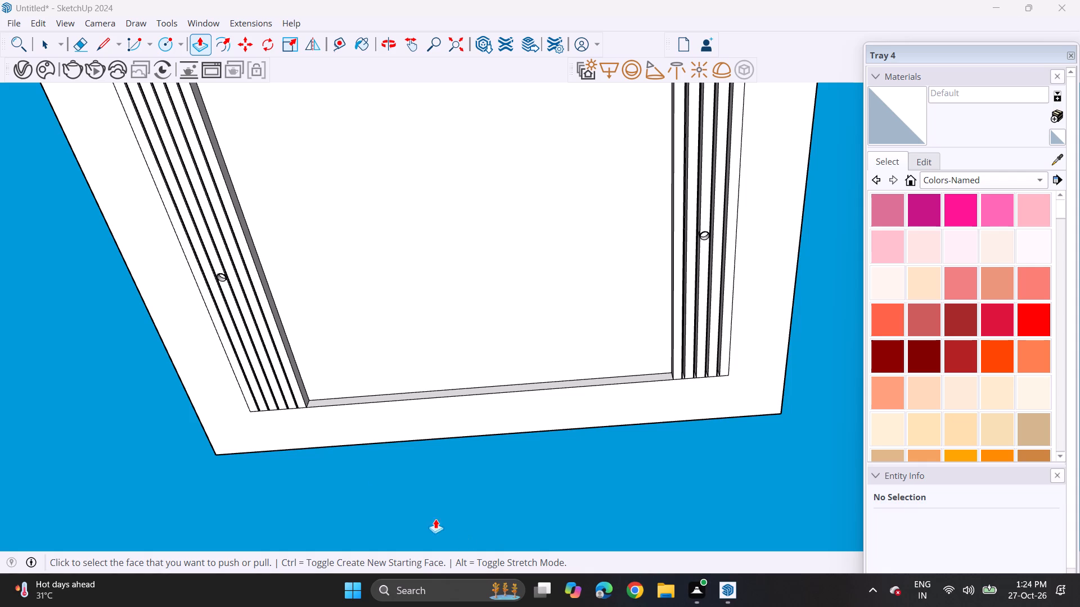
Place construction guides 1' inside the two outer panel edges that run parallel to the strip rows.
left_click(166, 43)
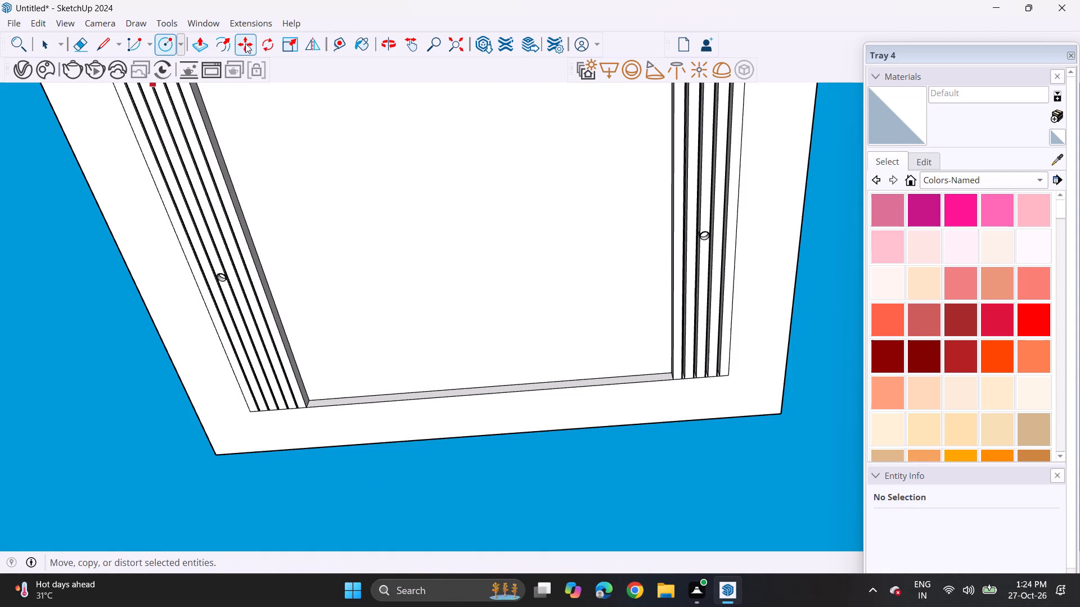
left_click(339, 46)
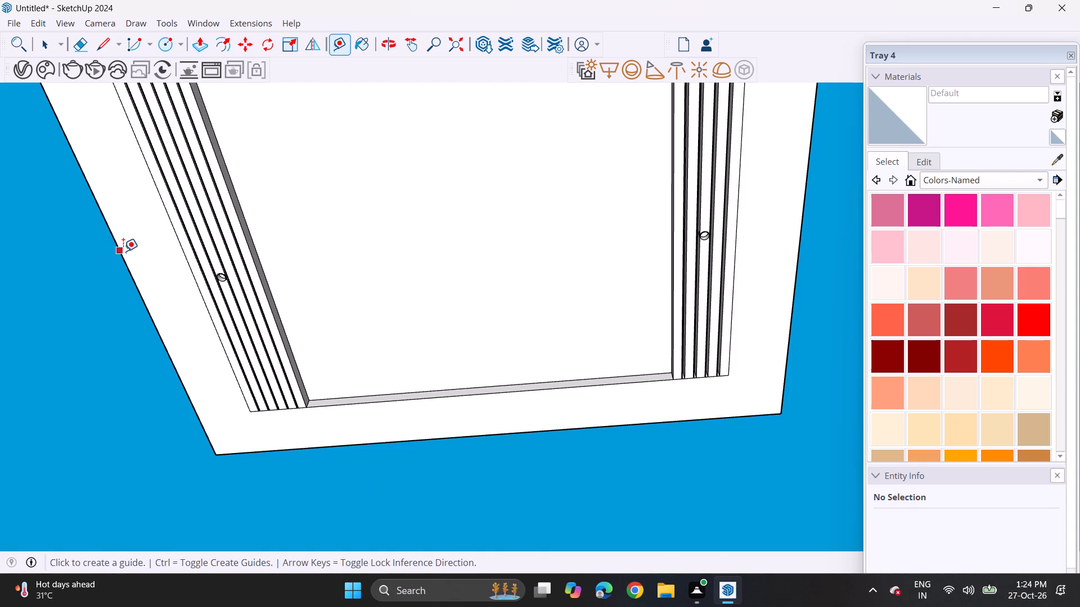
left_click(117, 255)
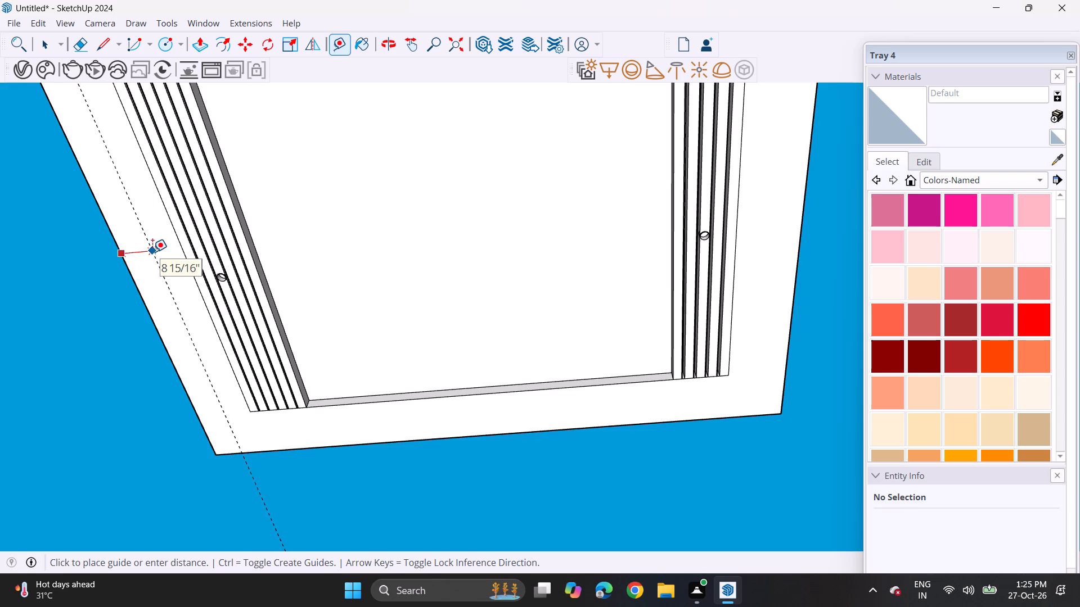
type("1'")
key("Return")
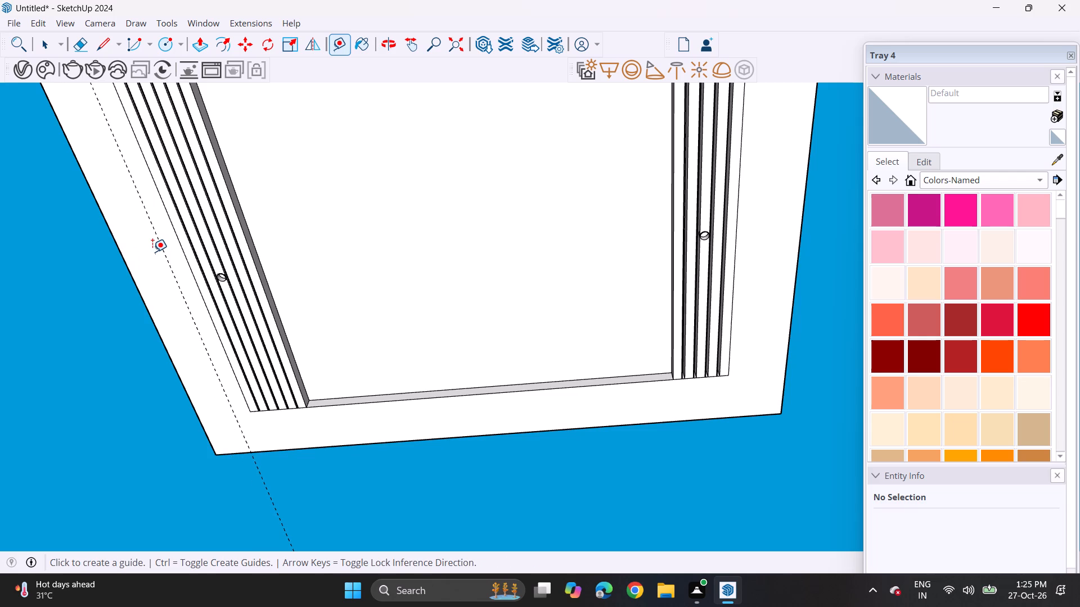
left_click(803, 236)
type("1'")
key("Return")
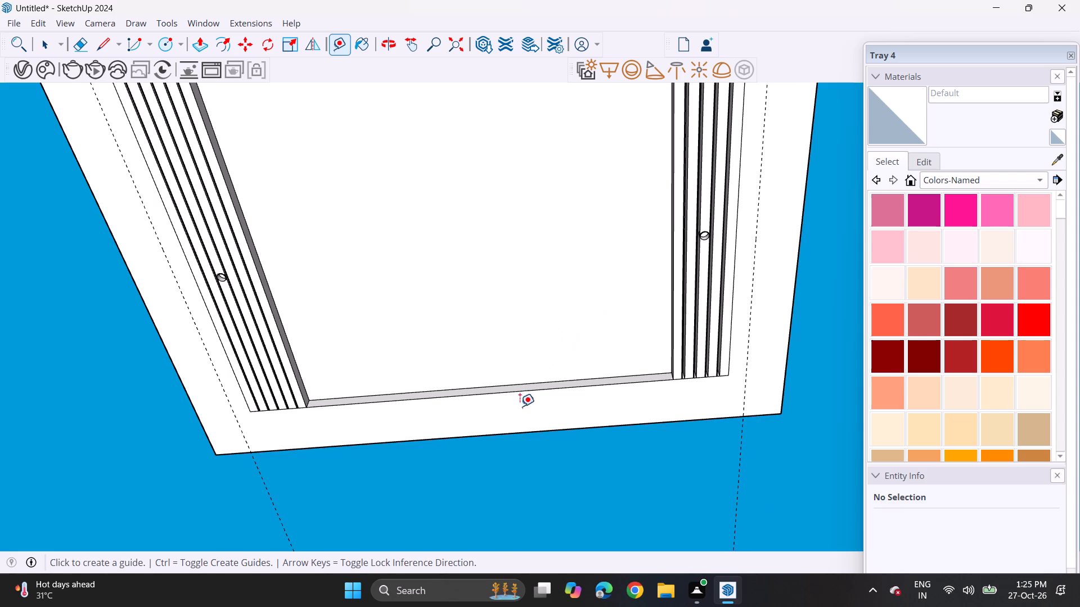
Place construction guides 1' inside the two remaining outer edges of the ceiling panel, perpendicular to the strips.
left_click(515, 433)
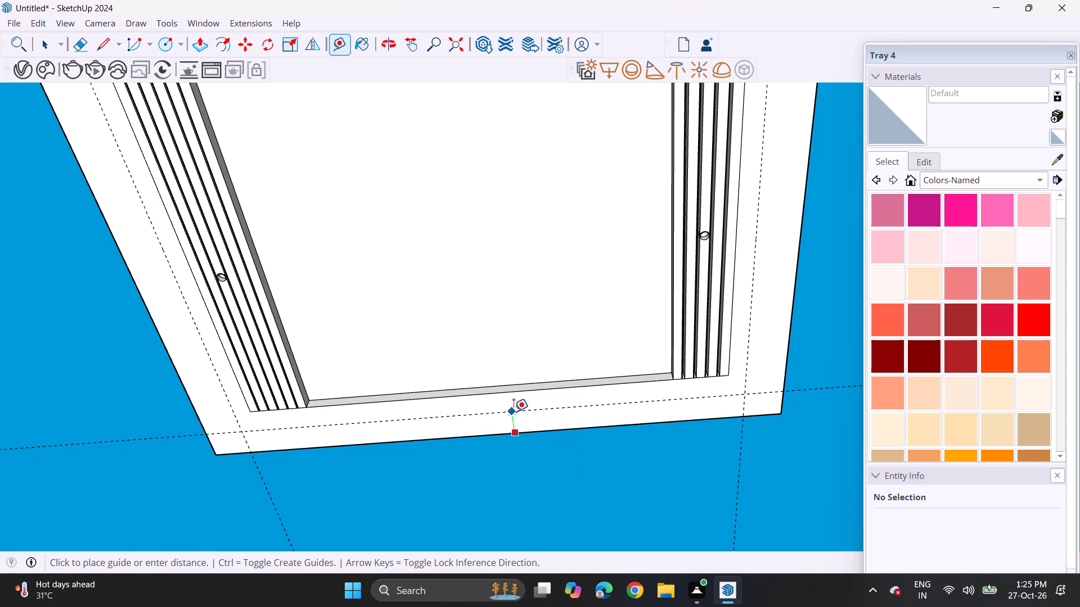
type("1'")
key("Return")
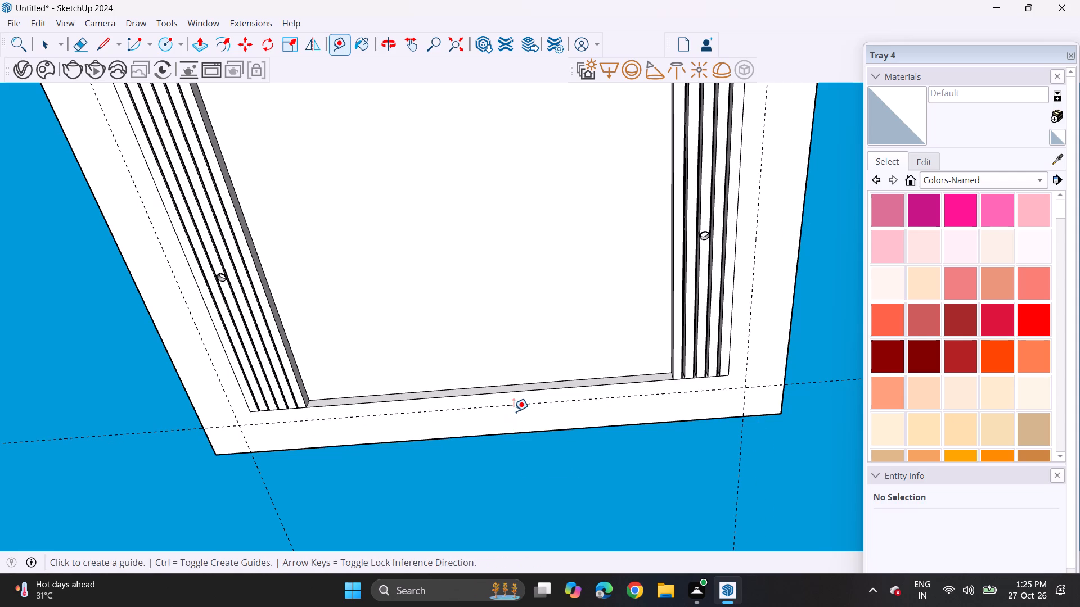
scroll(512, 412, "down", 4)
middle_click_drag(451, 225, 468, 301, "shift")
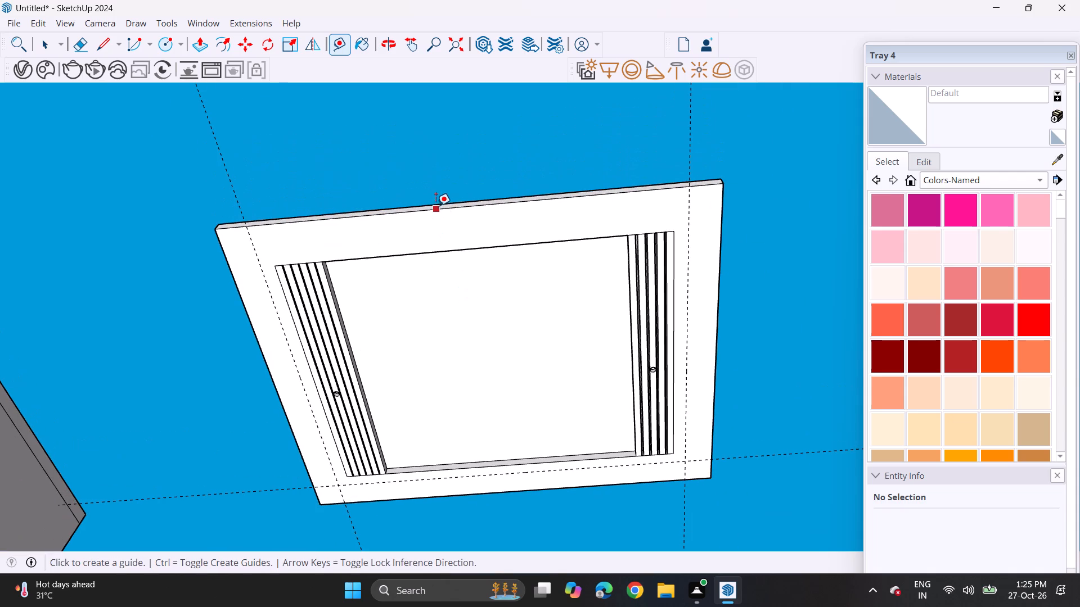
left_click(436, 206)
type("1'")
key("Return")
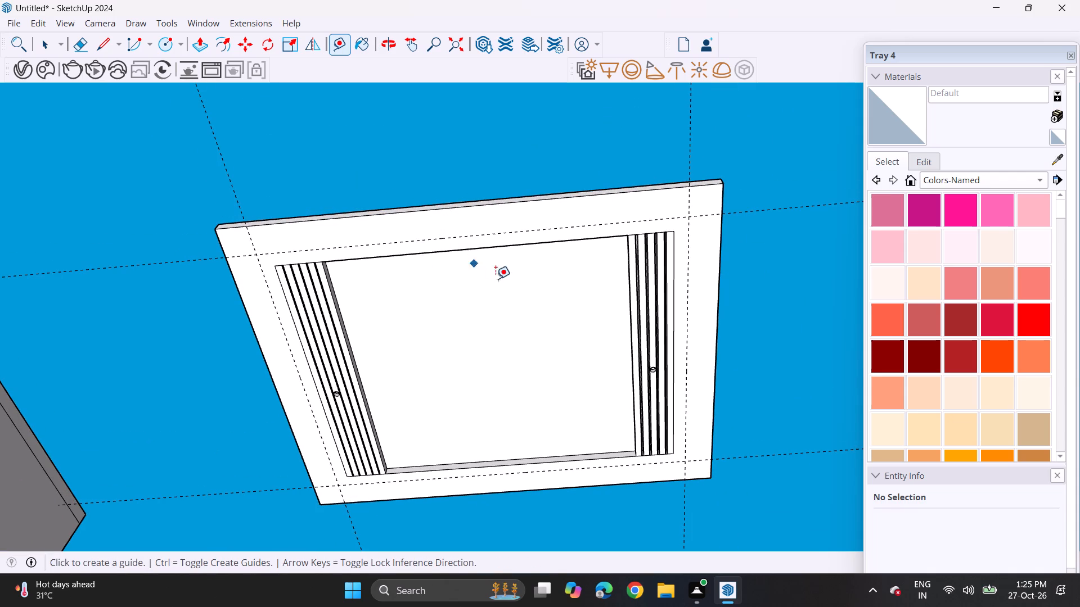
Place a guide across the middle of the panel, perpendicular to the strips, through the midpoint of the side edge.
middle_click_drag(503, 283, 535, 252)
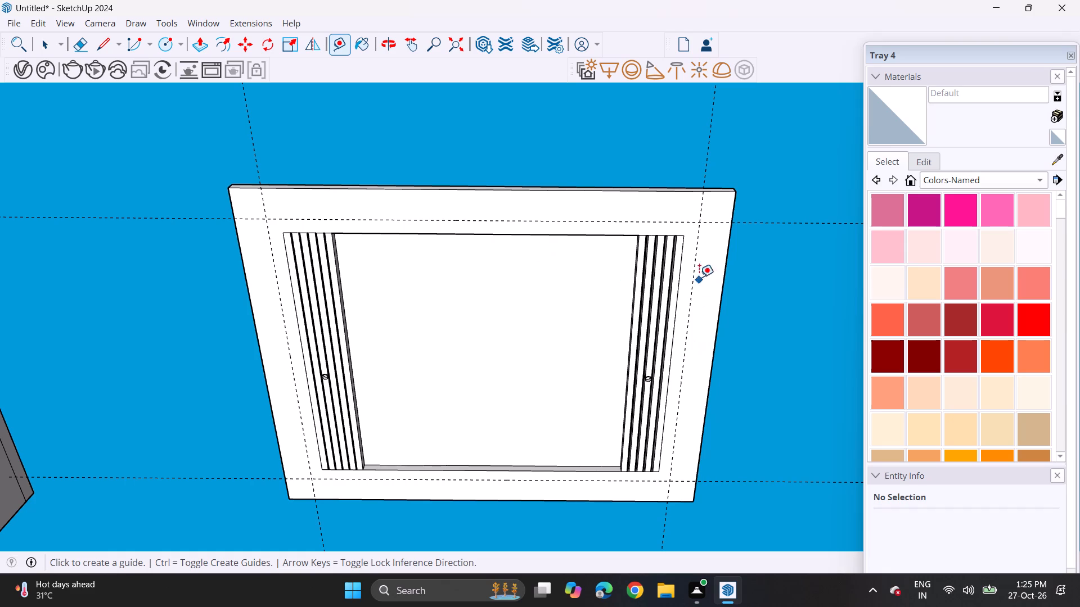
left_click(720, 191)
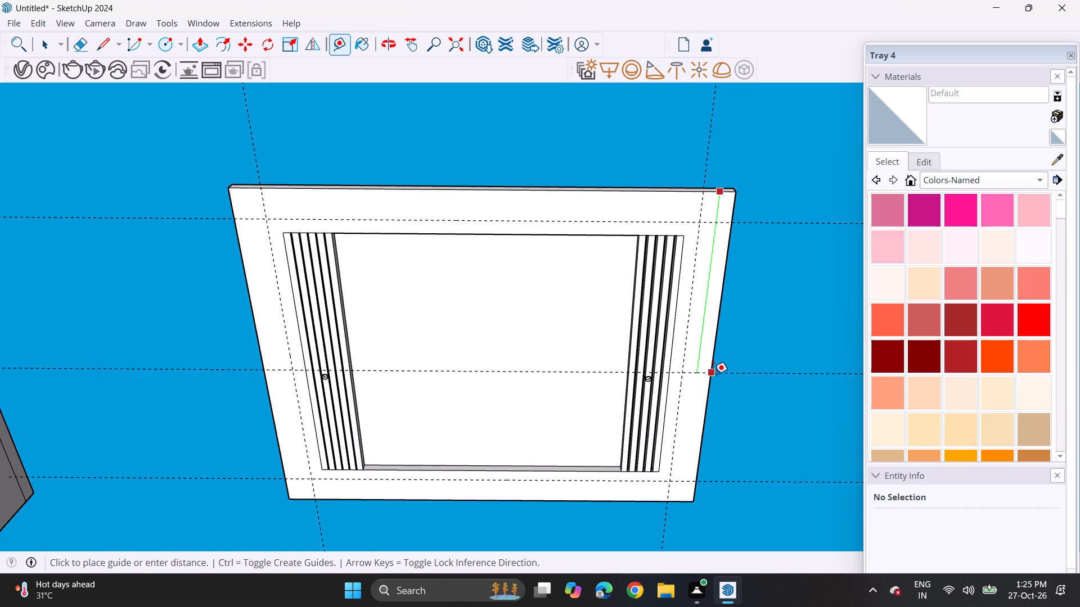
left_click(712, 366)
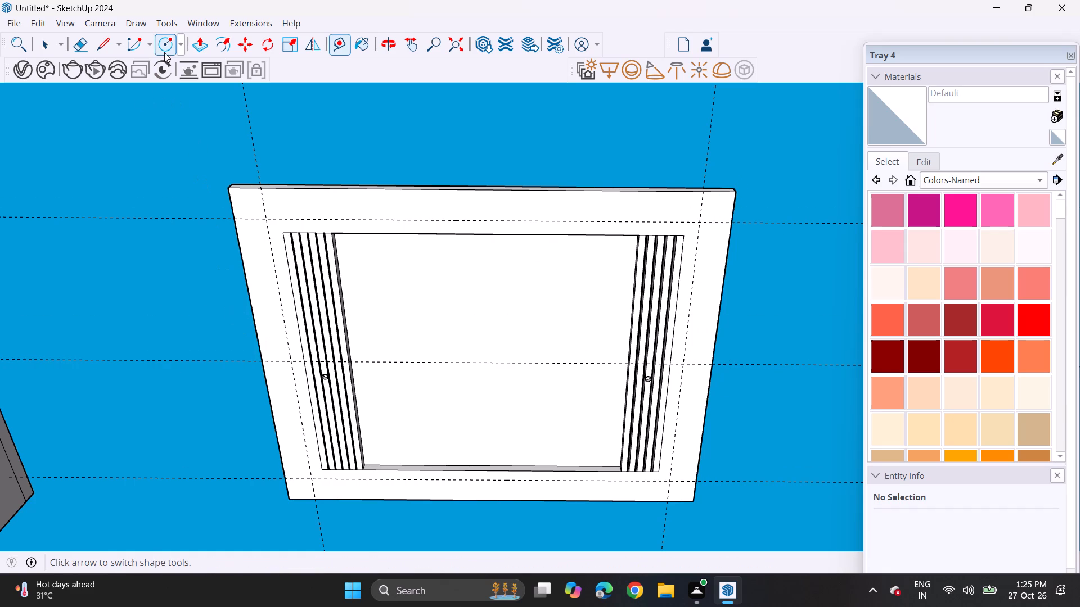
Draw circles at the two guide intersections in the panel's corners at the far end of the strips.
left_click(161, 44)
scroll(255, 219, "up", 5)
left_click(277, 218)
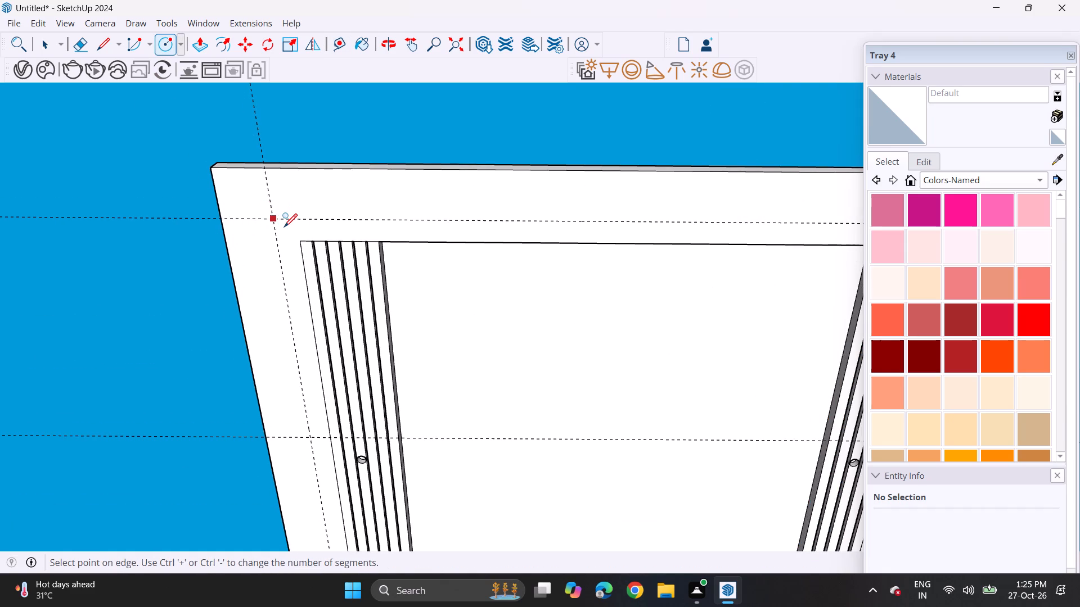
left_click(288, 228)
scroll(288, 228, "down", 2)
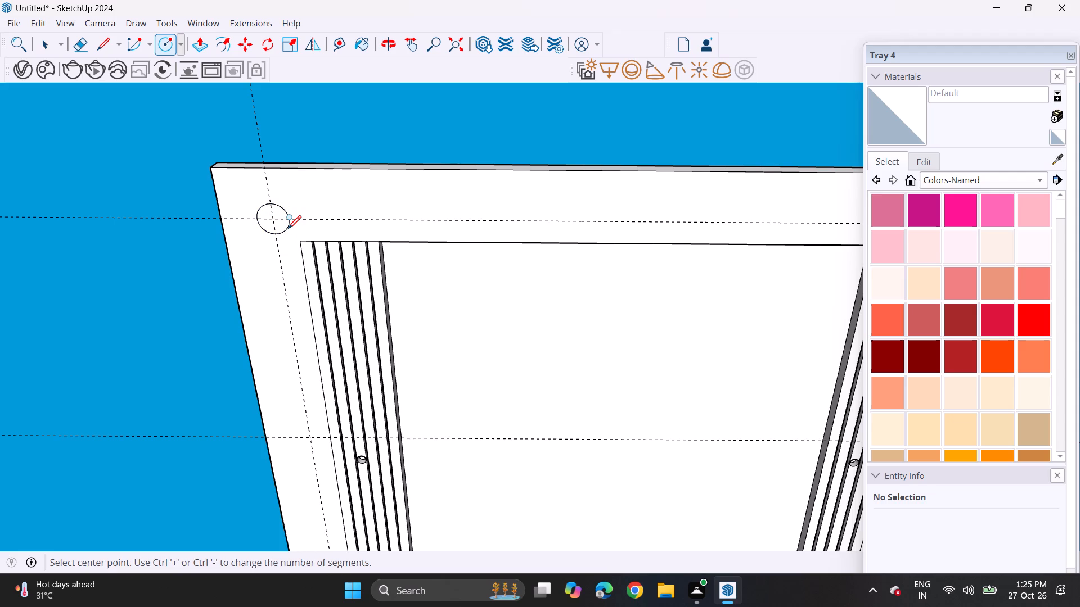
scroll(288, 228, "down", 3)
left_click(769, 227)
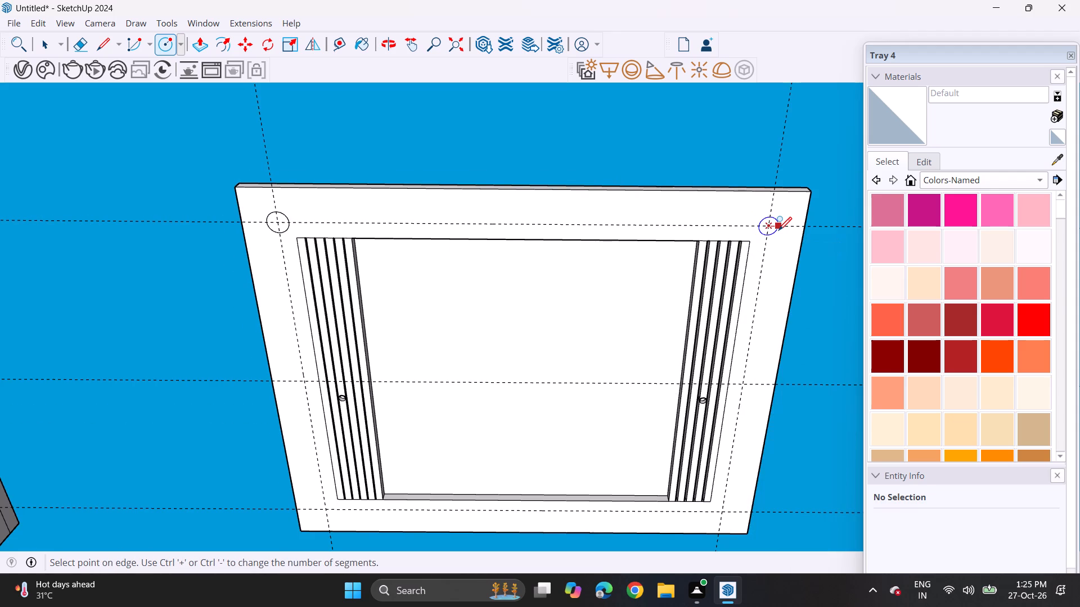
left_click(778, 229)
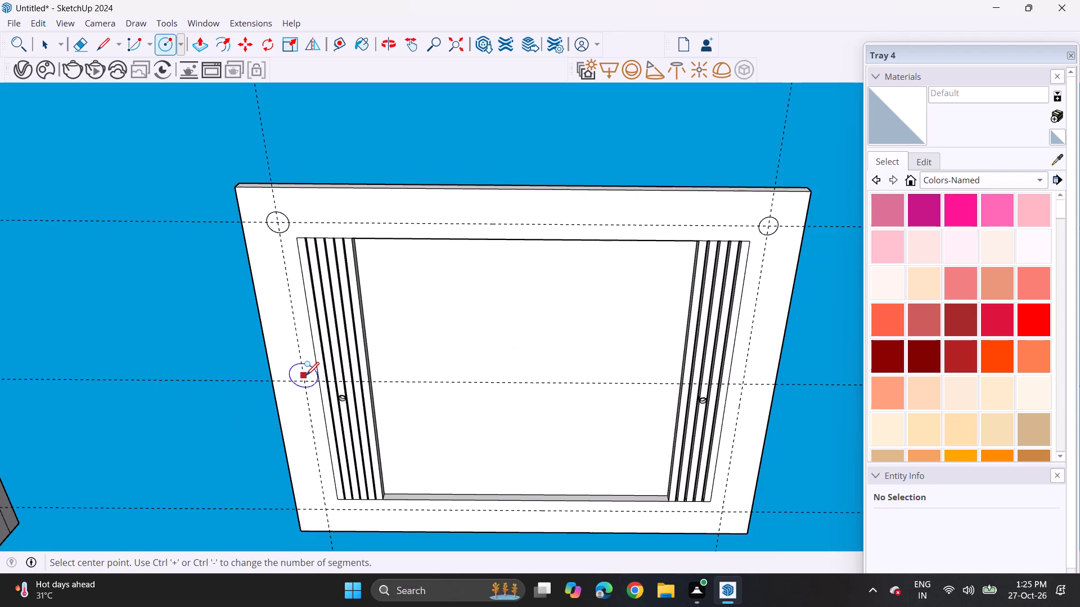
Draw a circle on the border beside the six-strip row, centred where the middle cross guide meets the side guide.
left_click(304, 378)
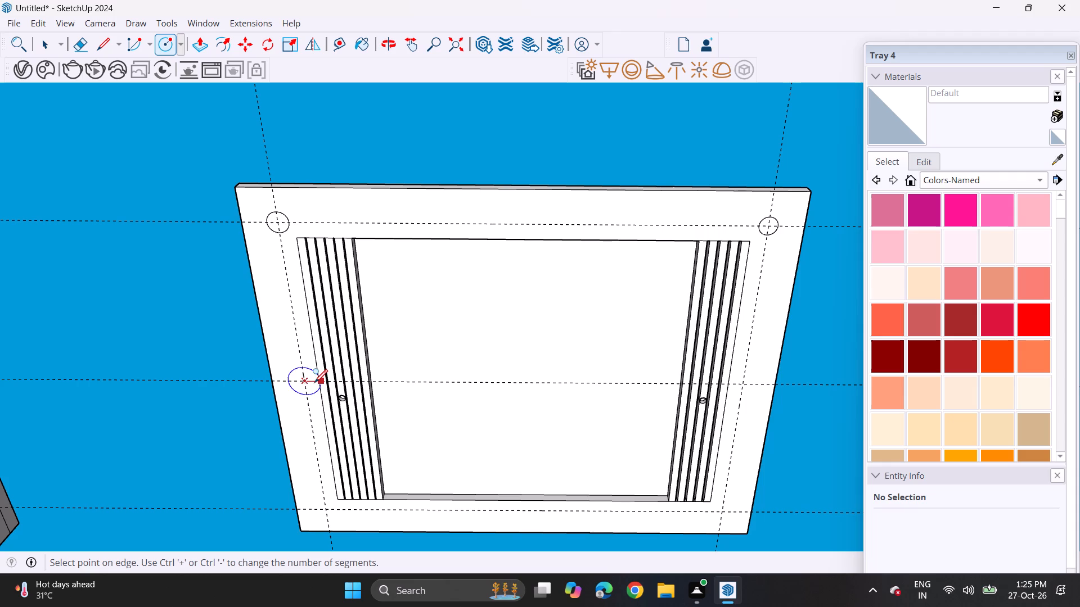
scroll(312, 382, "up", 2)
scroll(312, 382, "down", 2)
scroll(312, 382, "up", 4)
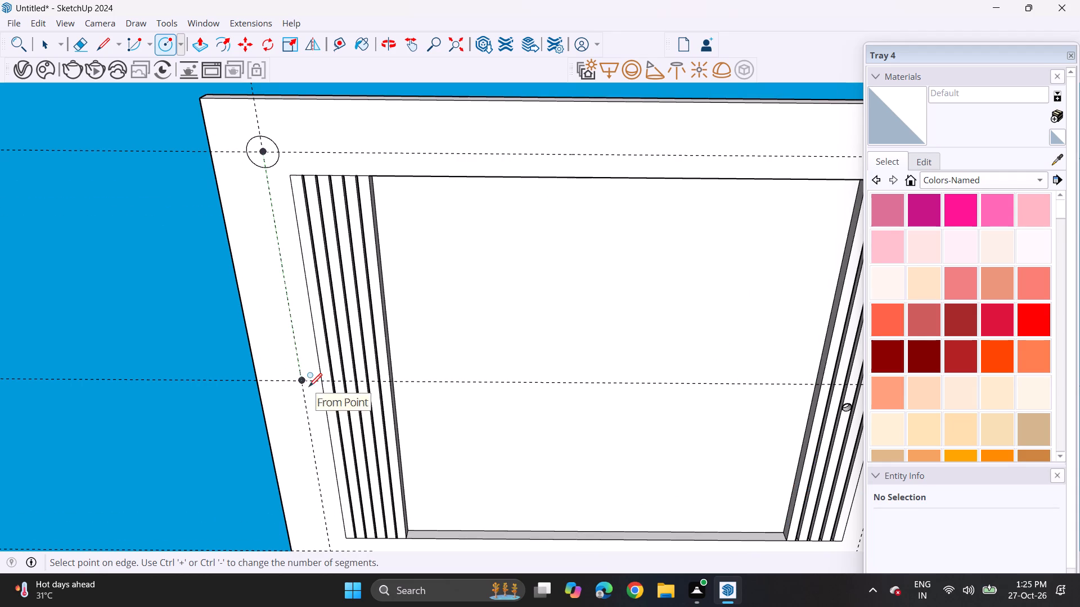
scroll(312, 387, "up", 11)
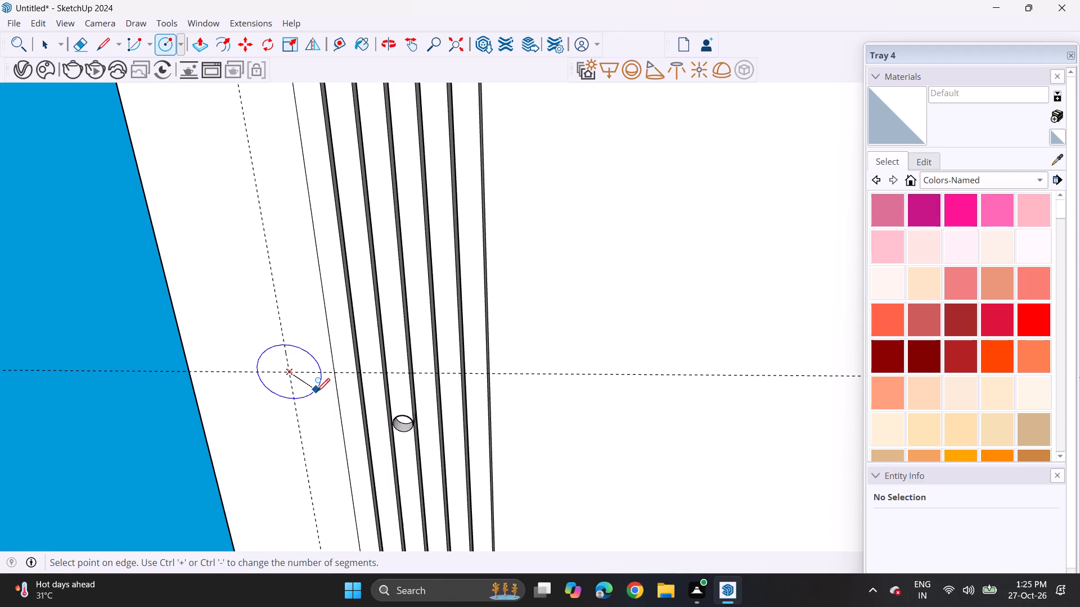
left_click(317, 391)
scroll(306, 395, "down", 1)
scroll(306, 395, "up", 1)
scroll(306, 395, "down", 3)
scroll(306, 395, "up", 1)
scroll(306, 395, "down", 3)
scroll(306, 395, "up", 2)
scroll(304, 398, "down", 9)
scroll(303, 405, "up", 1)
scroll(303, 405, "down", 2)
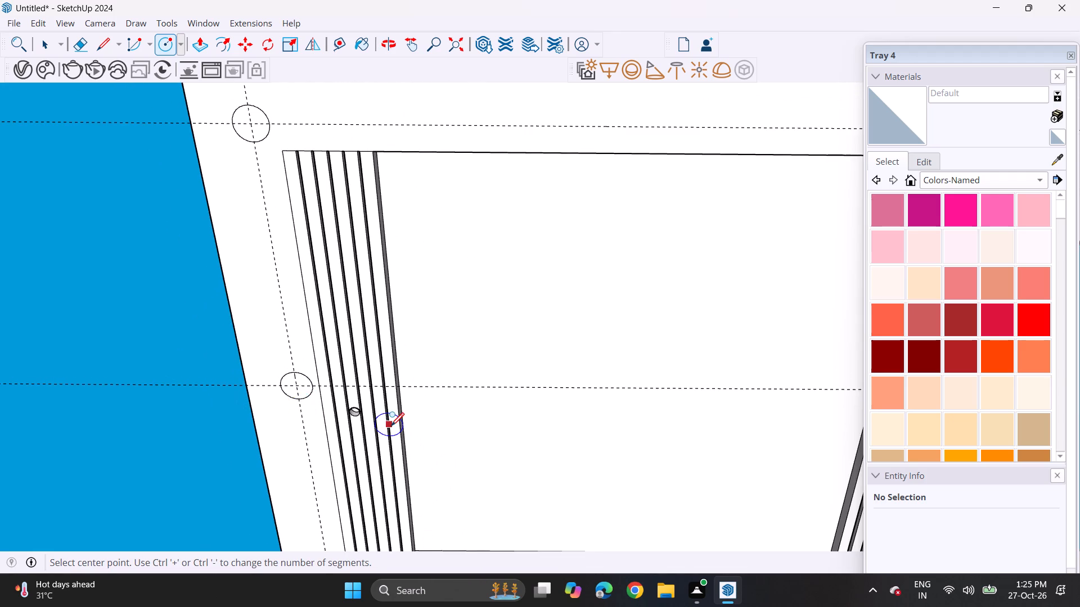
Draw a circle on the border beside the five-strip row, centred where the middle cross guide meets the side guide.
scroll(391, 425, "down", 2)
scroll(391, 425, "up", 1)
scroll(391, 425, "down", 1)
middle_click_drag(445, 419, 302, 374)
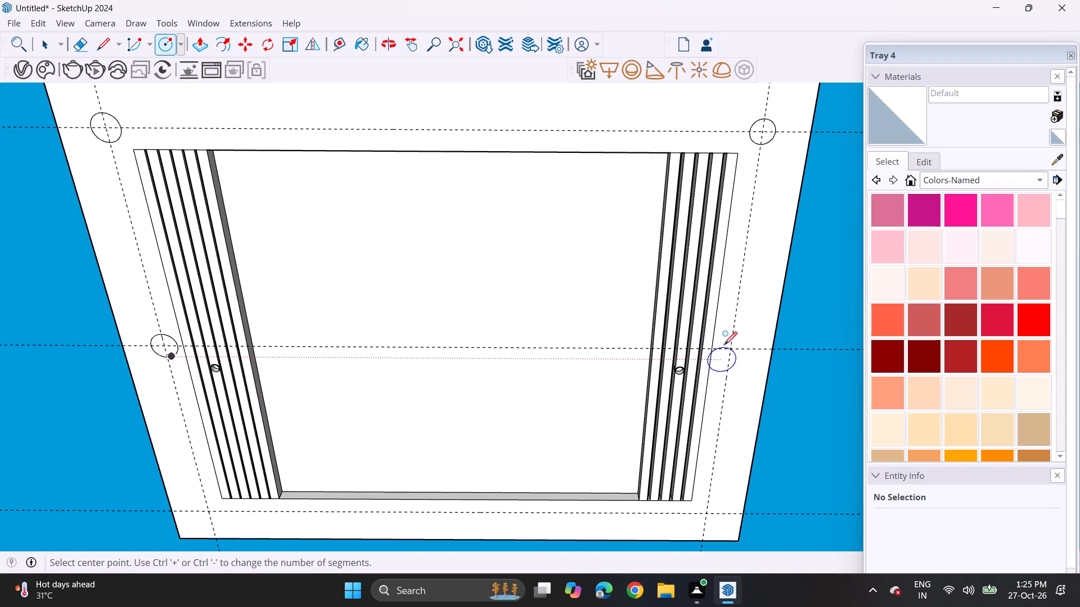
left_click(730, 346)
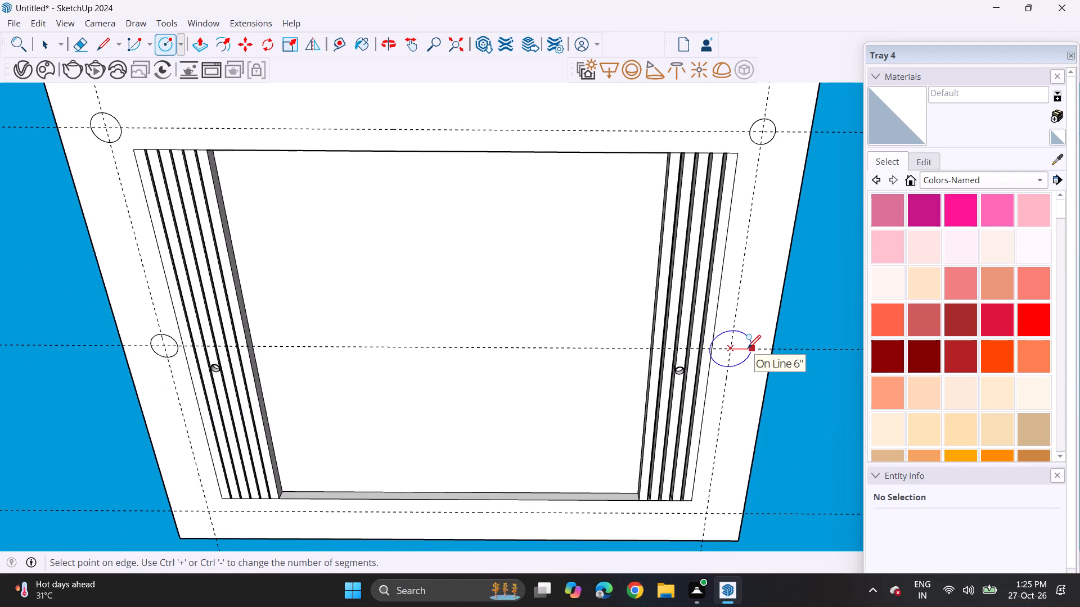
scroll(737, 347, "down", 1)
scroll(737, 347, "up", 5)
scroll(737, 347, "down", 1)
scroll(736, 346, "up", 4)
scroll(736, 346, "down", 1)
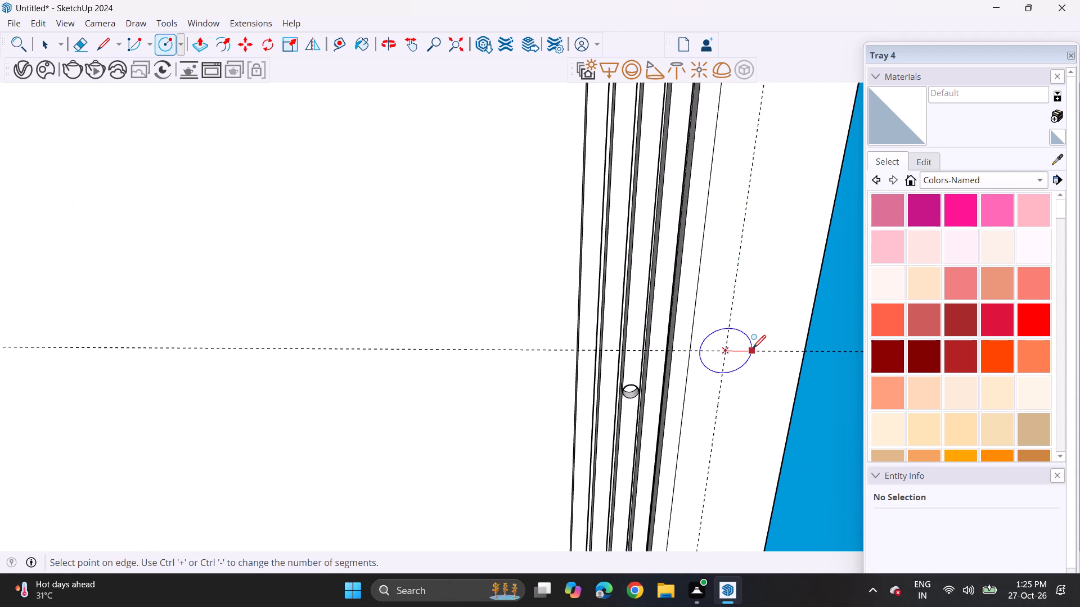
left_click(755, 346)
Draw circles at the two guide intersections in the panel's remaining corners, at the near end of the strips.
scroll(623, 363, "down", 9)
scroll(622, 380, "up", 4)
middle_click_drag(654, 418, 699, 289, "shift")
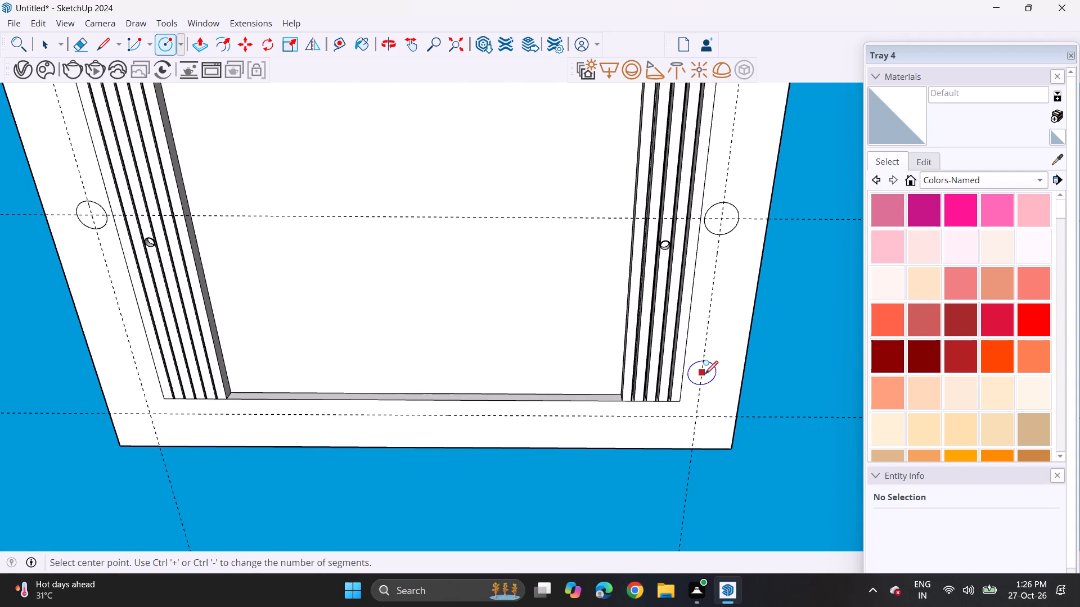
left_click(697, 418)
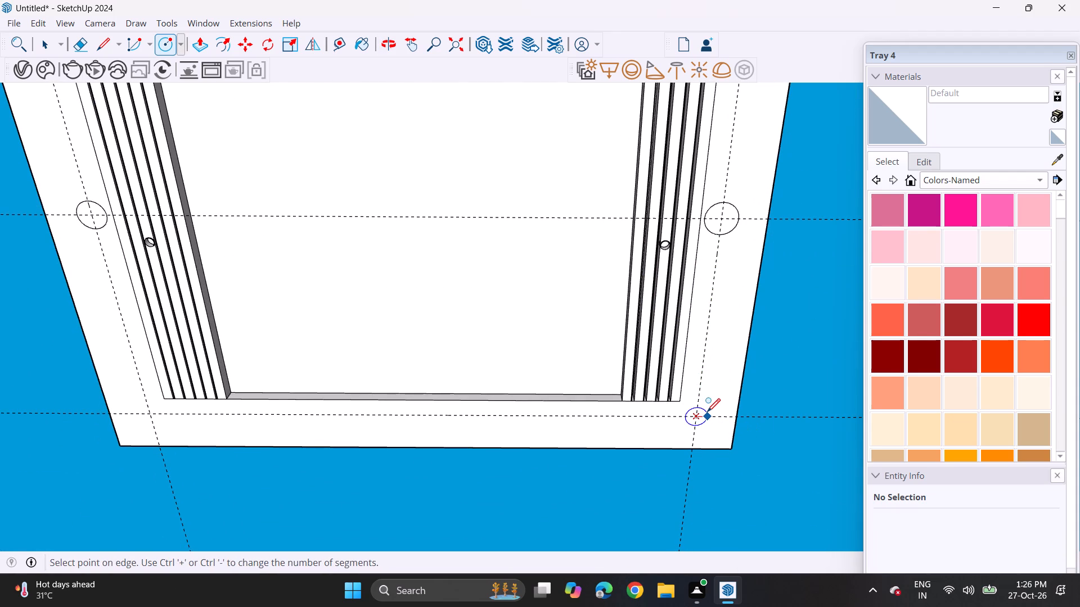
left_click(707, 411)
left_click(153, 411)
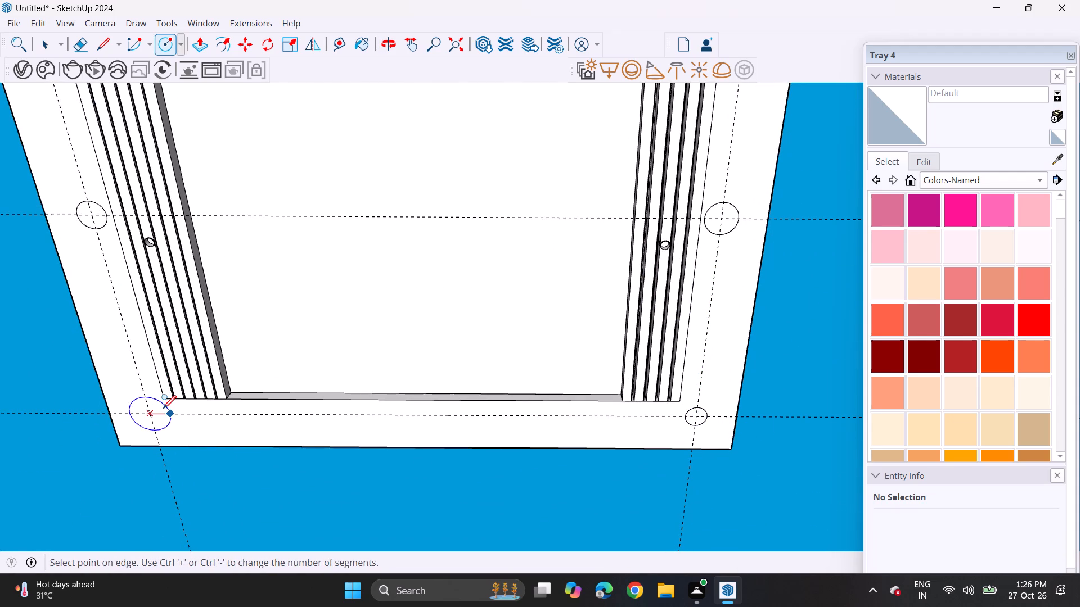
scroll(157, 409, "up", 1)
scroll(157, 409, "down", 2)
scroll(157, 409, "up", 3)
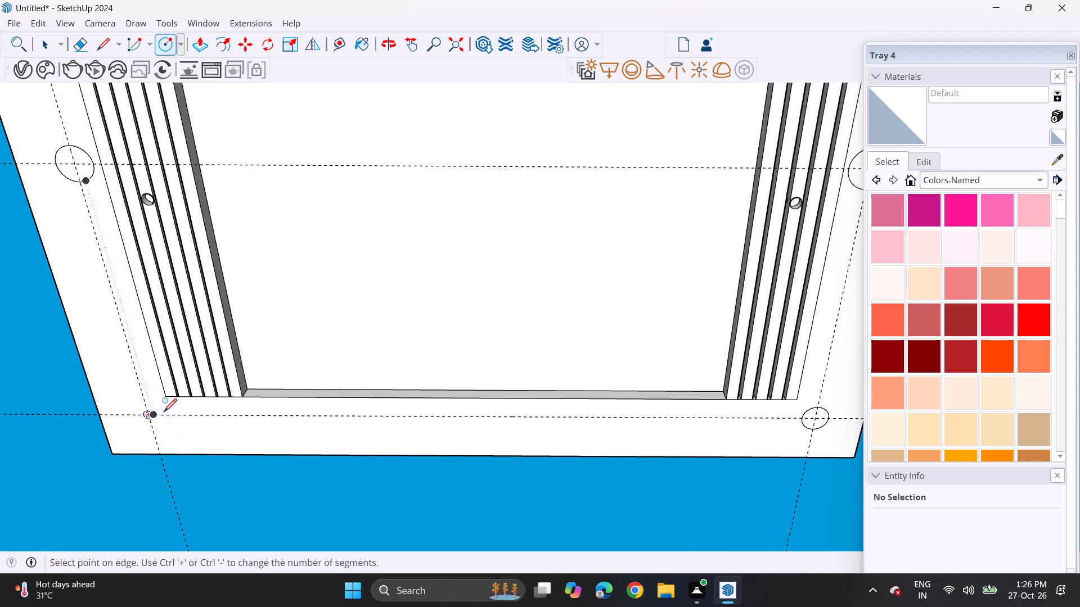
left_click(165, 411)
Place a guide parallel to the strips through the middle of the panel, aligned with the far edge's midpoint.
scroll(313, 404, "down", 8)
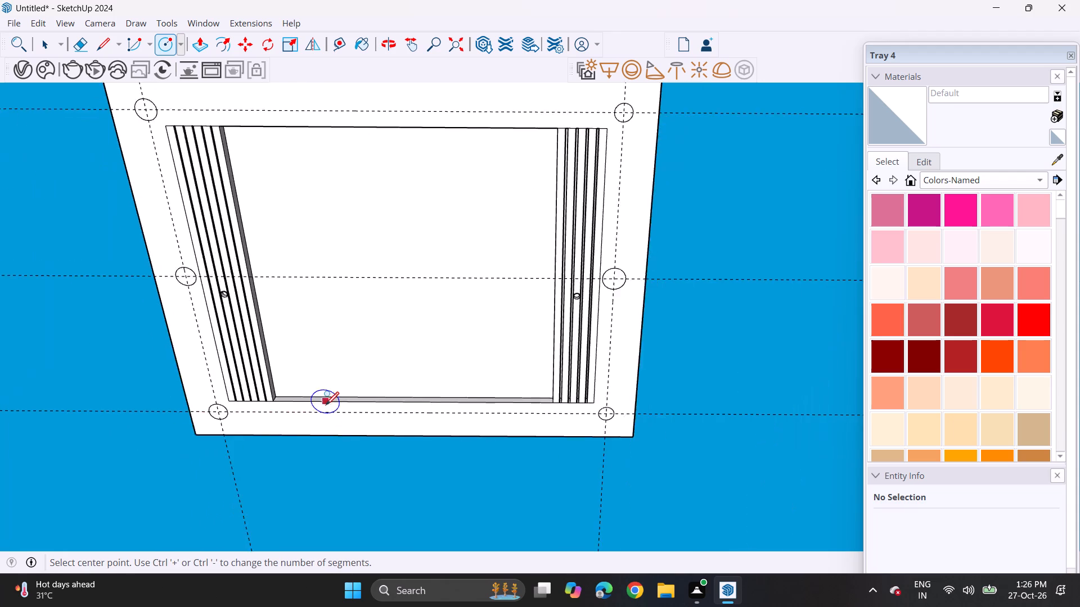
scroll(326, 404, "down", 3)
middle_click_drag(348, 393, 503, 407, "shift")
scroll(510, 442, "up", 2)
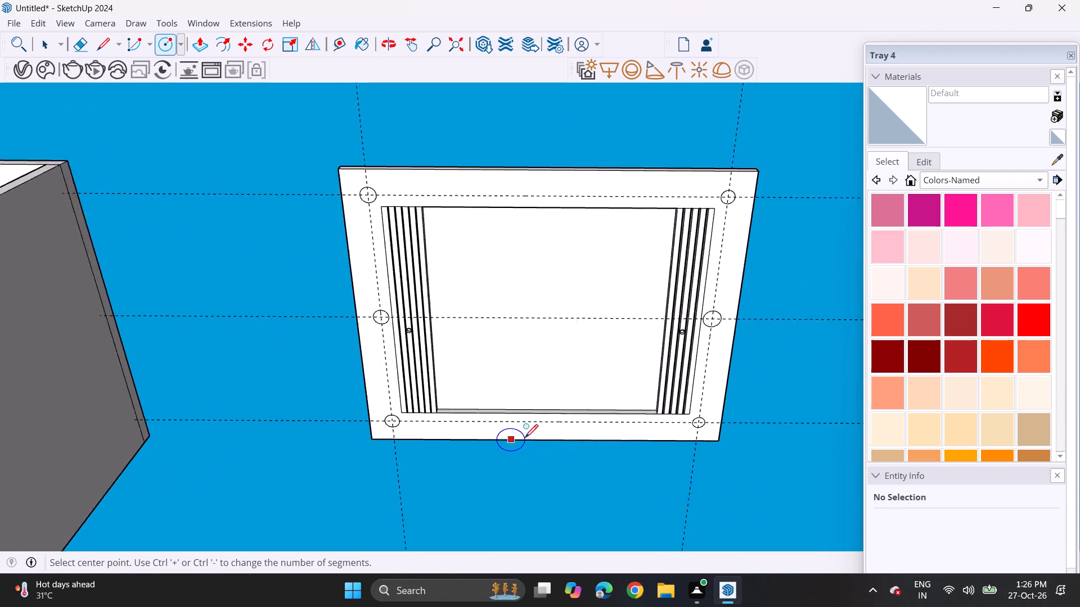
scroll(525, 437, "up", 2)
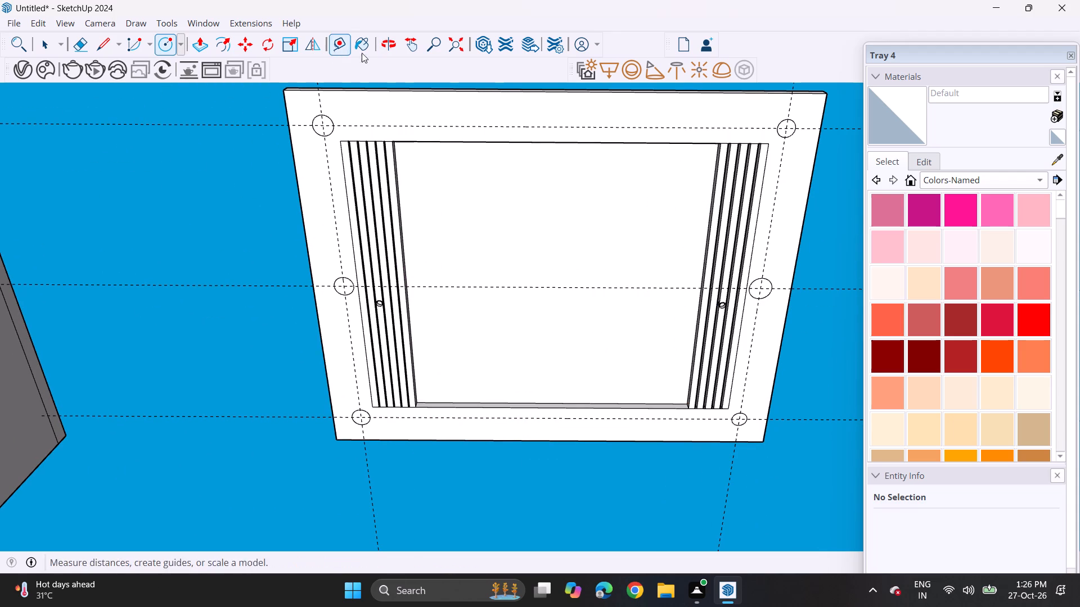
left_click(337, 43)
left_click(304, 204)
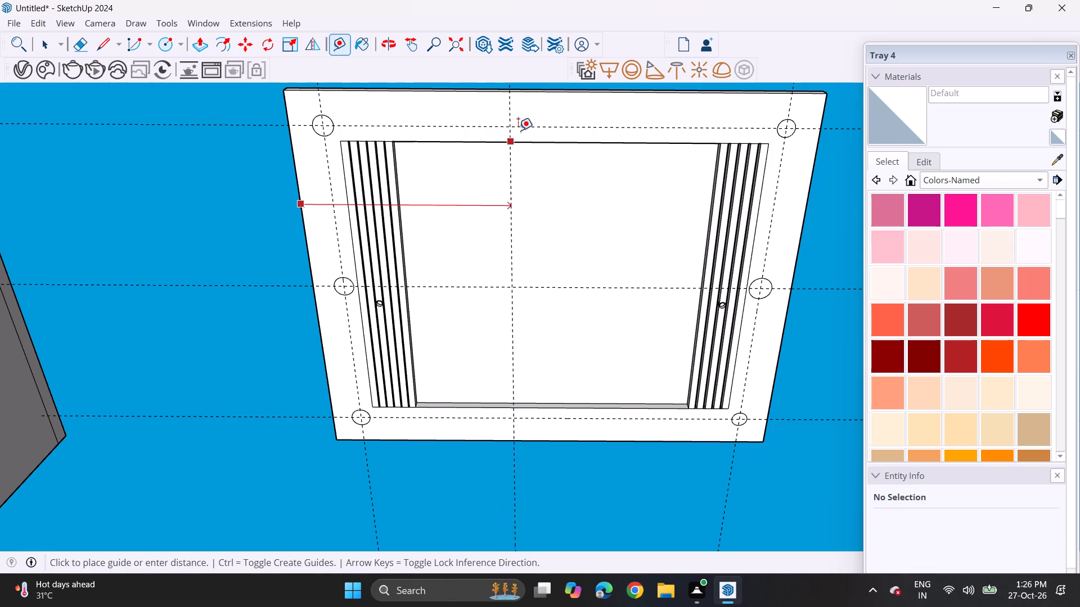
left_click(559, 90)
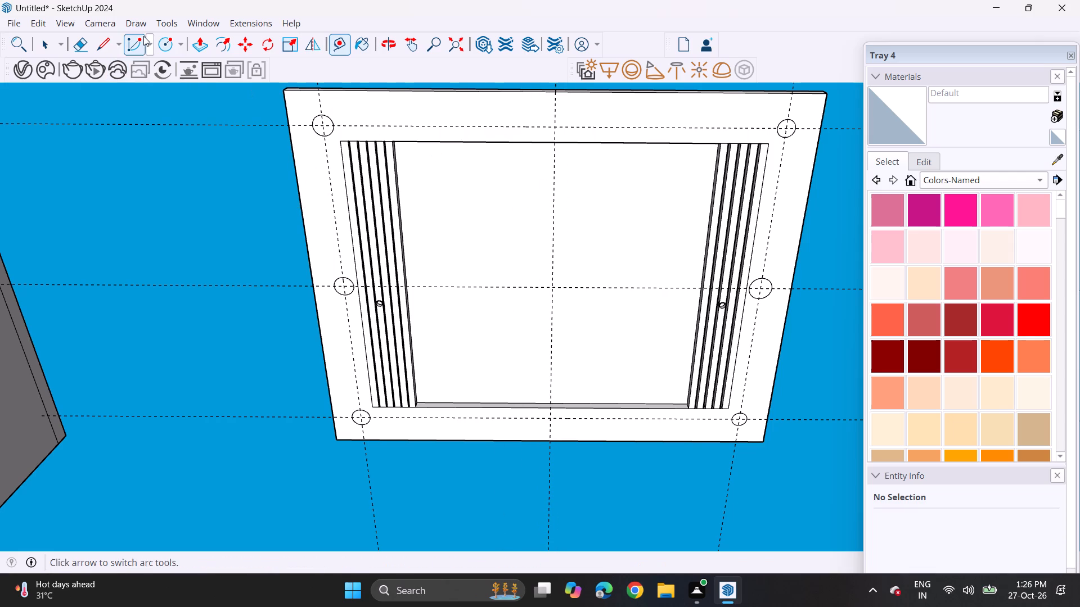
Draw circles on the far and near borders, centred where the middle lengthwise guide meets the two outer cross guides.
left_click(164, 48)
scroll(559, 129, "up", 4)
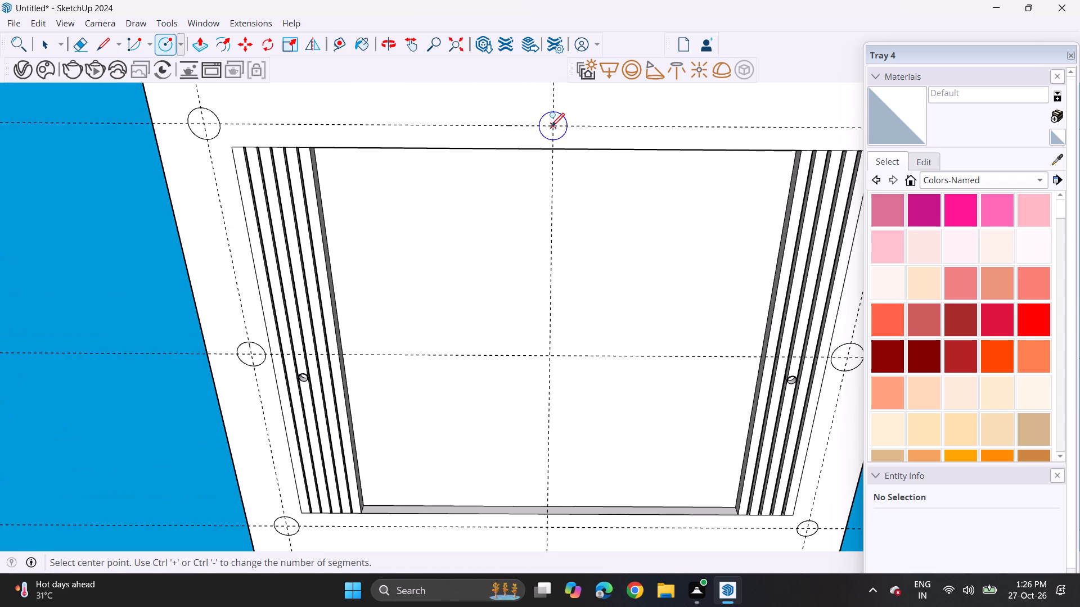
left_click(551, 125)
left_click(568, 132)
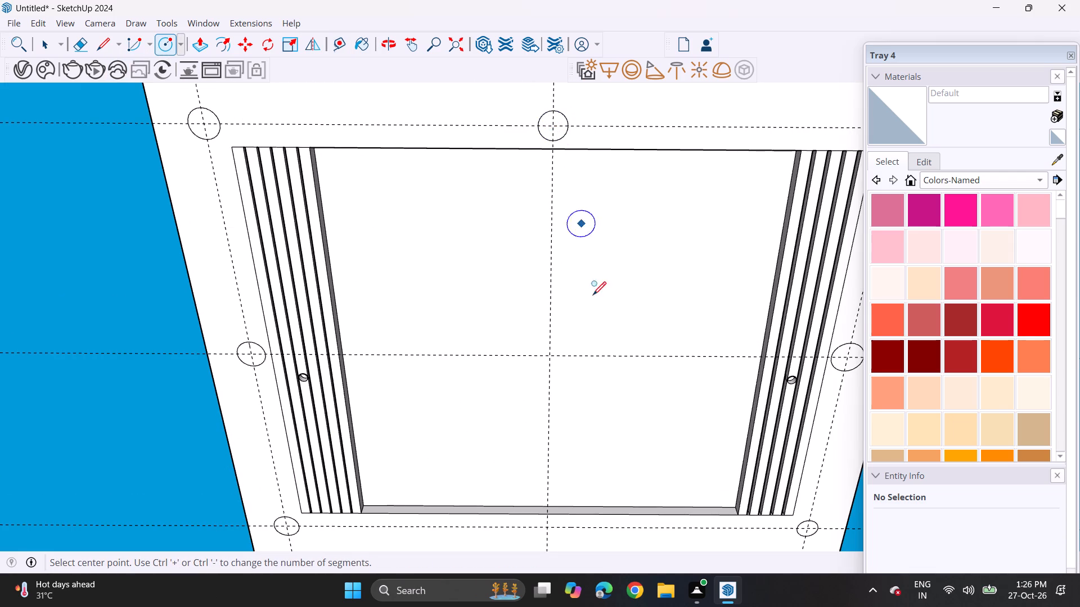
left_click(553, 528)
left_click(553, 528)
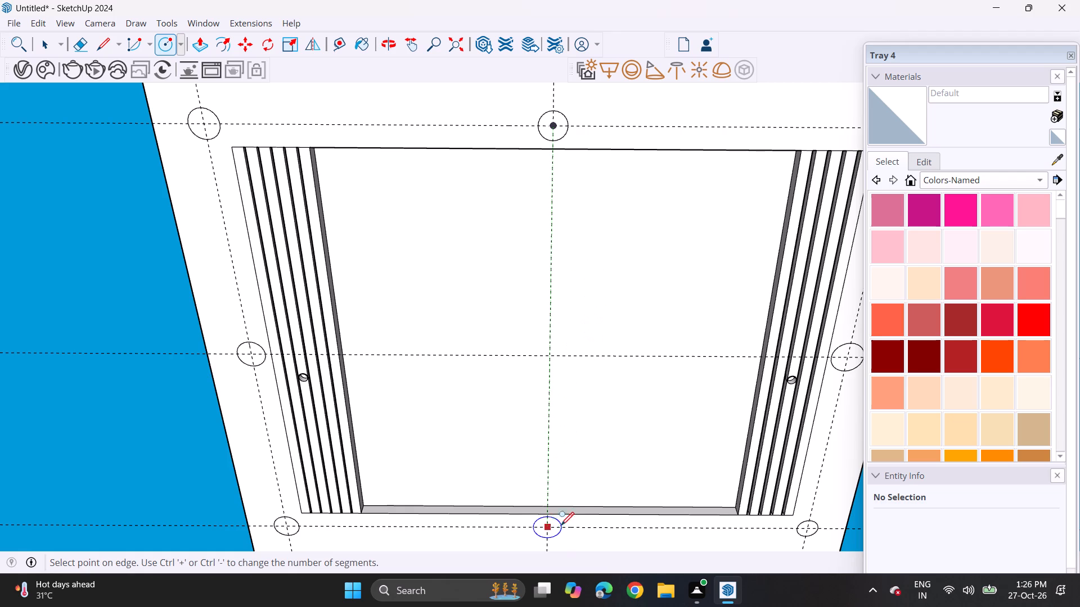
left_click(559, 527)
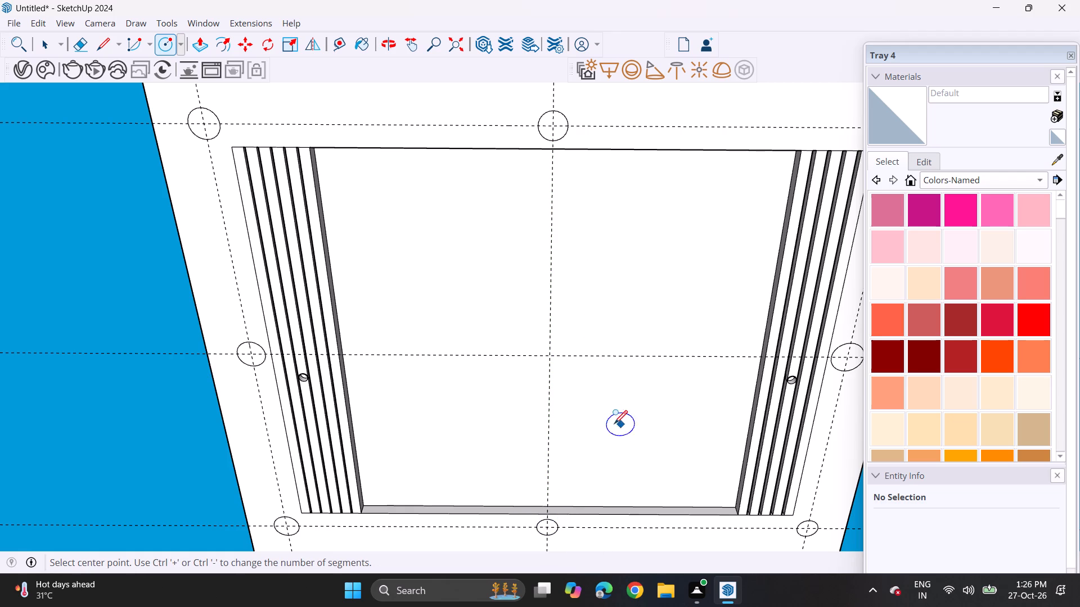
Erase all six construction guides running across the ceiling panel.
scroll(602, 418, "down", 6)
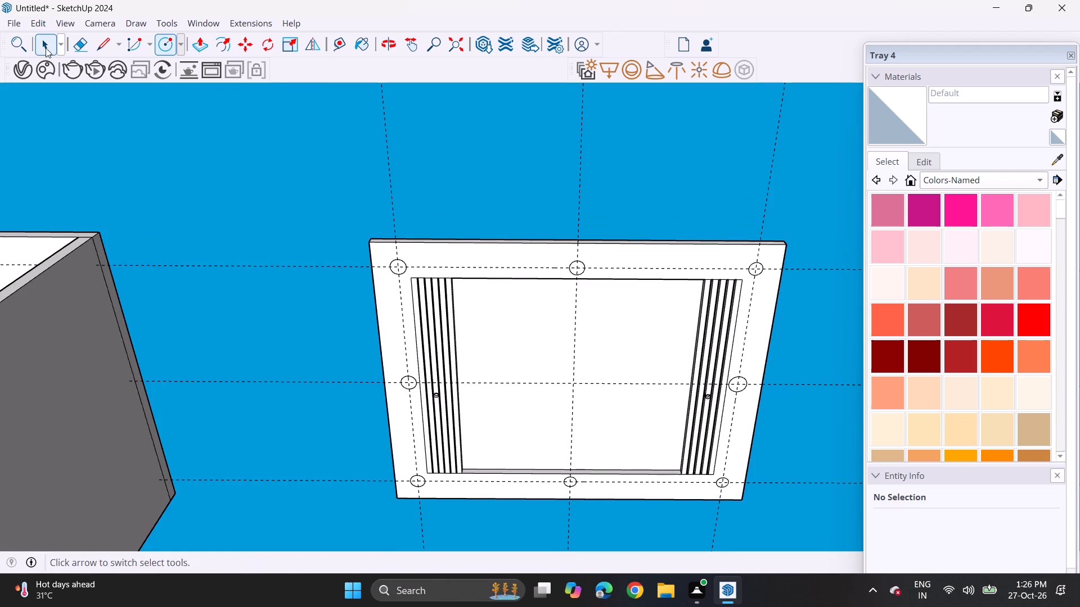
left_click(82, 40)
double_click(388, 138)
left_click_drag(570, 143, 596, 153)
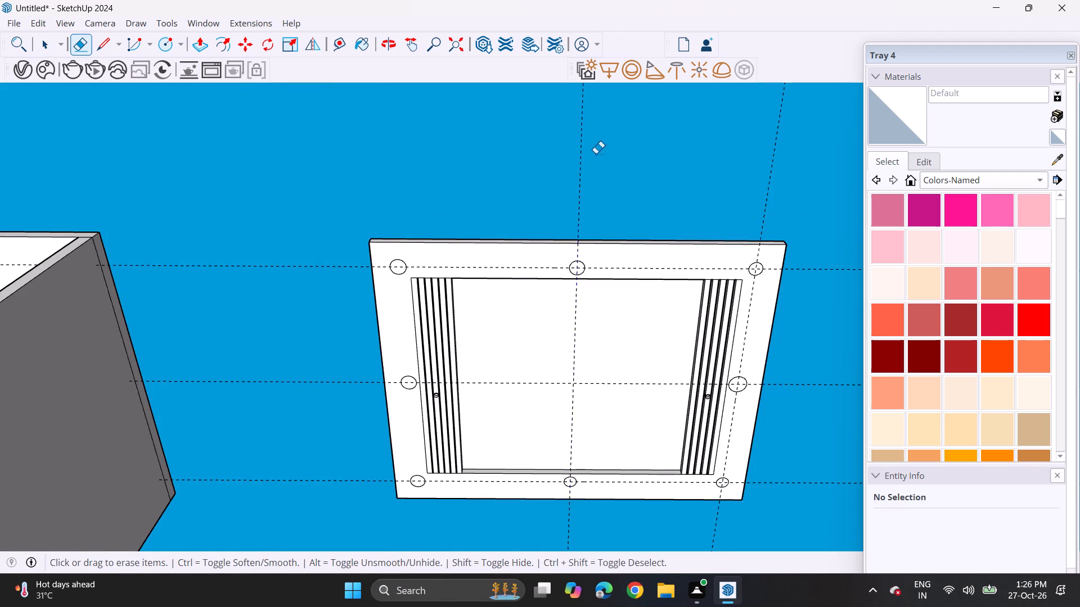
left_click_drag(596, 153, 607, 155)
left_click_drag(745, 148, 805, 153)
left_click_drag(790, 234, 802, 247)
left_click_drag(805, 251, 817, 284)
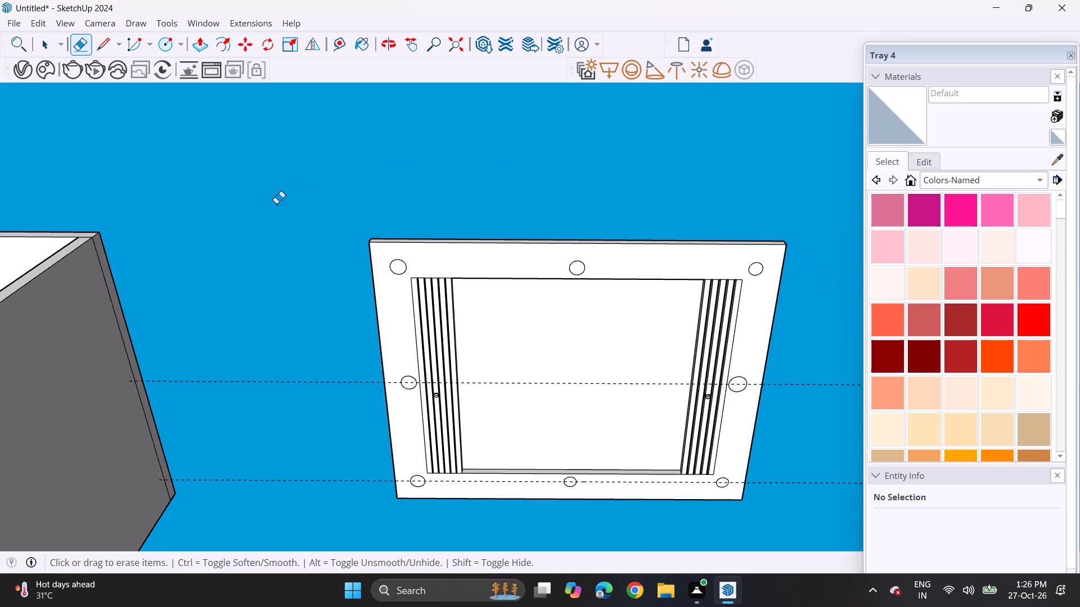
left_click_drag(269, 311, 266, 413)
left_click_drag(273, 418, 283, 497)
Push one corner circle on the six-strip side slightly into the border with Push/Pull to form a shallow round recess.
middle_click_drag(334, 321, 308, 363)
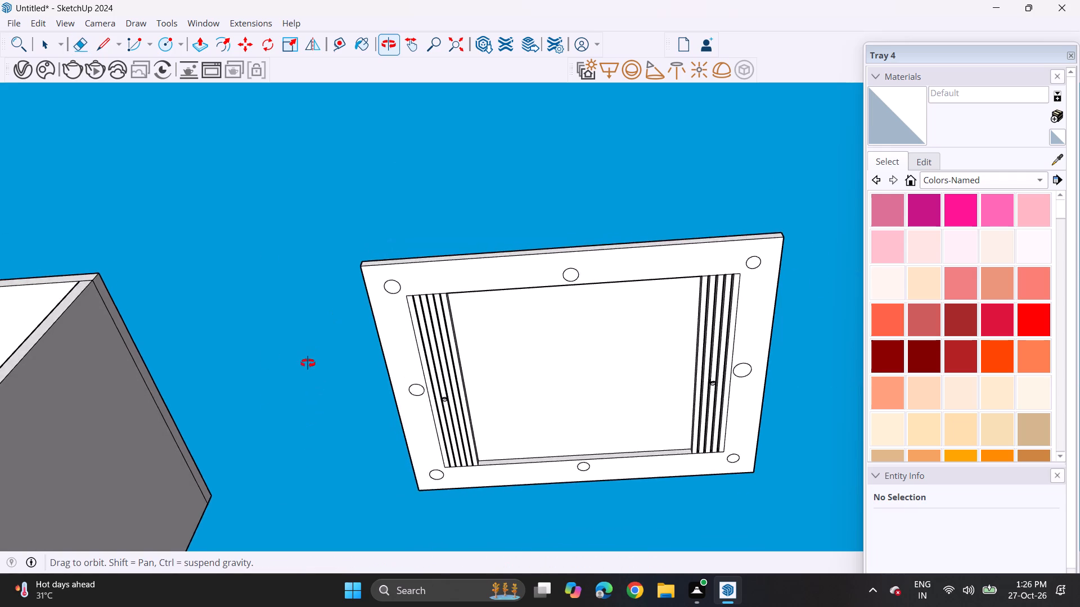
middle_click_drag(308, 363, 339, 374)
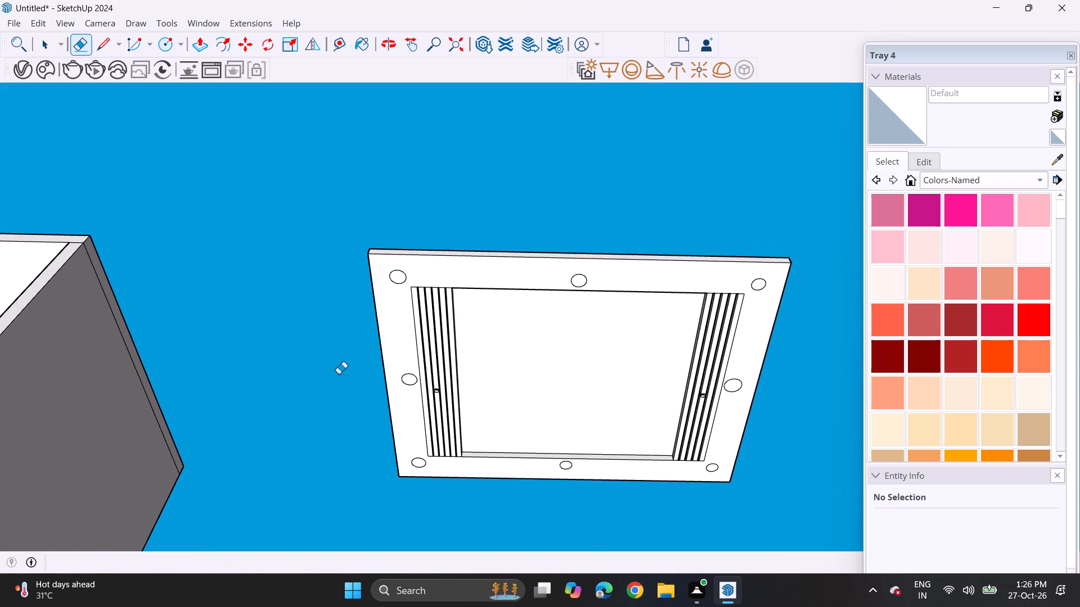
left_click(165, 48)
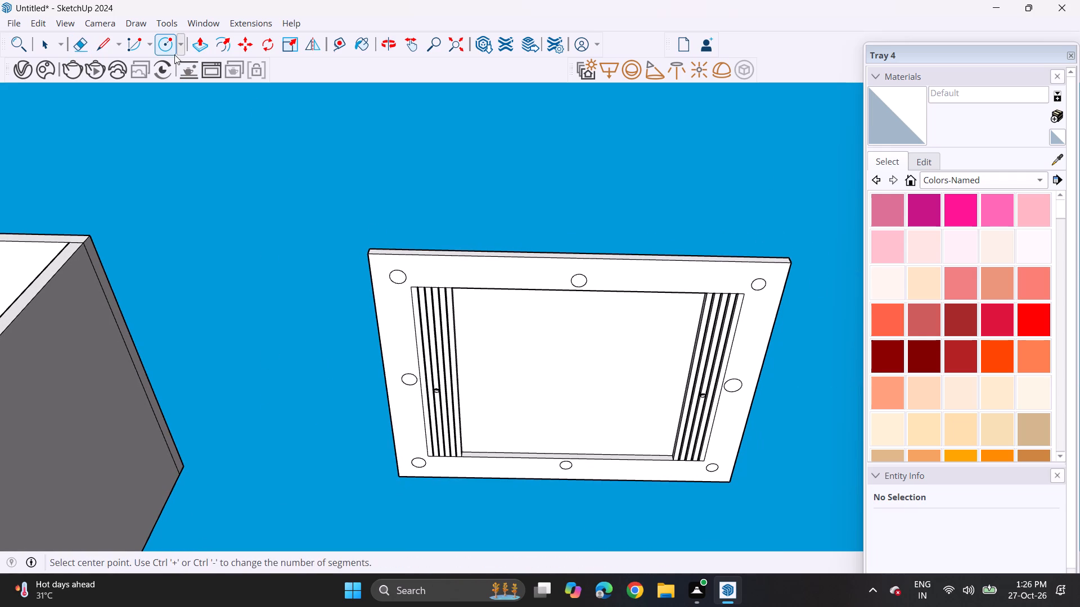
left_click(206, 46)
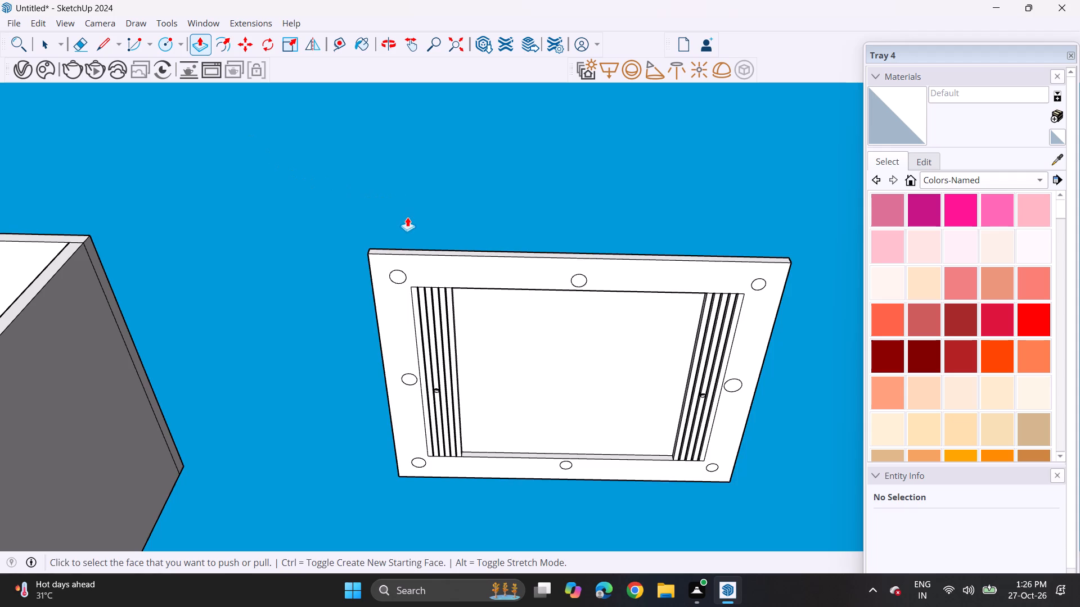
middle_click_drag(407, 217, 412, 292)
scroll(400, 309, "up", 3)
left_click(399, 302)
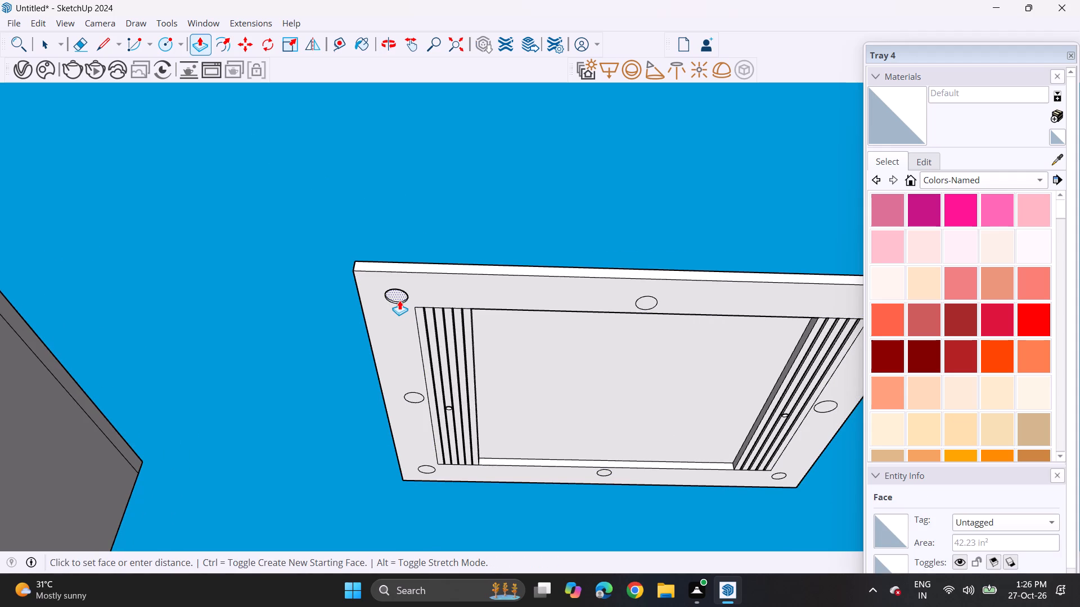
left_click(399, 300)
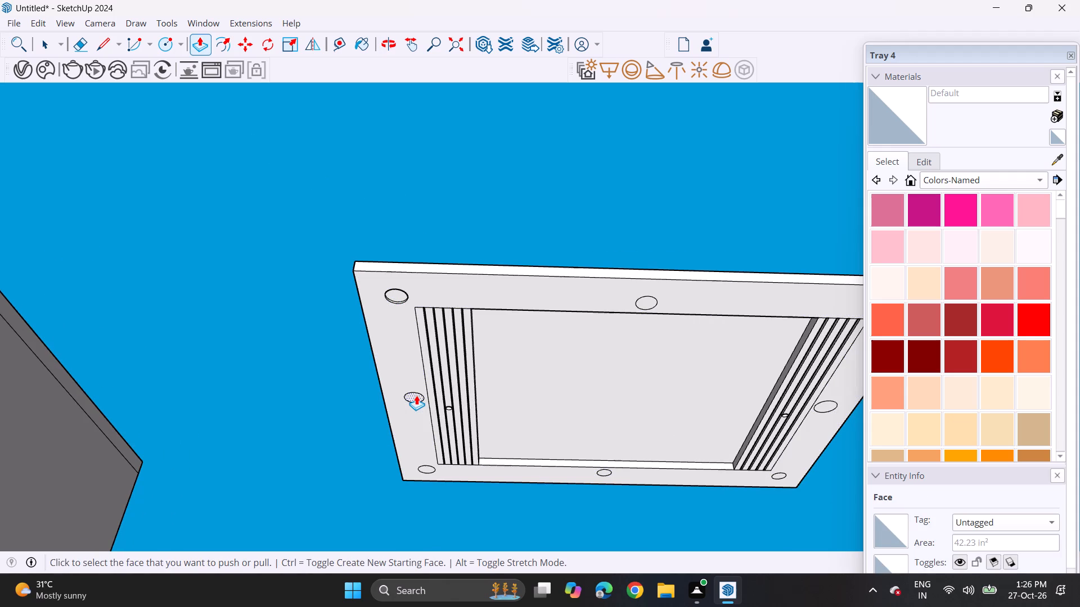
Repeat the same Push/Pull depth on the border's other seven circles.
double_click(416, 395)
double_click(433, 472)
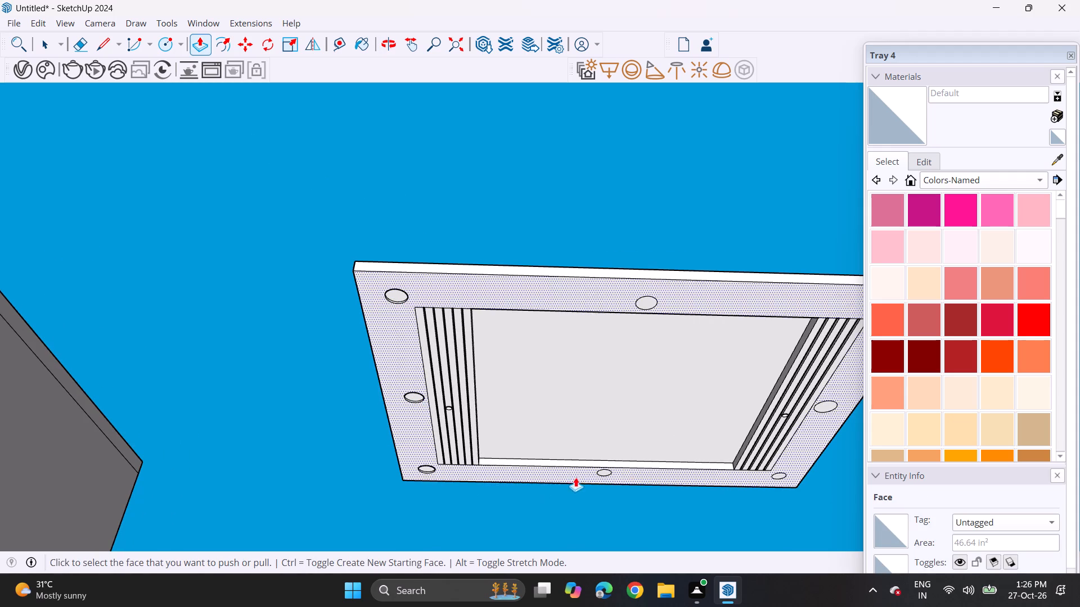
double_click(605, 474)
double_click(647, 306)
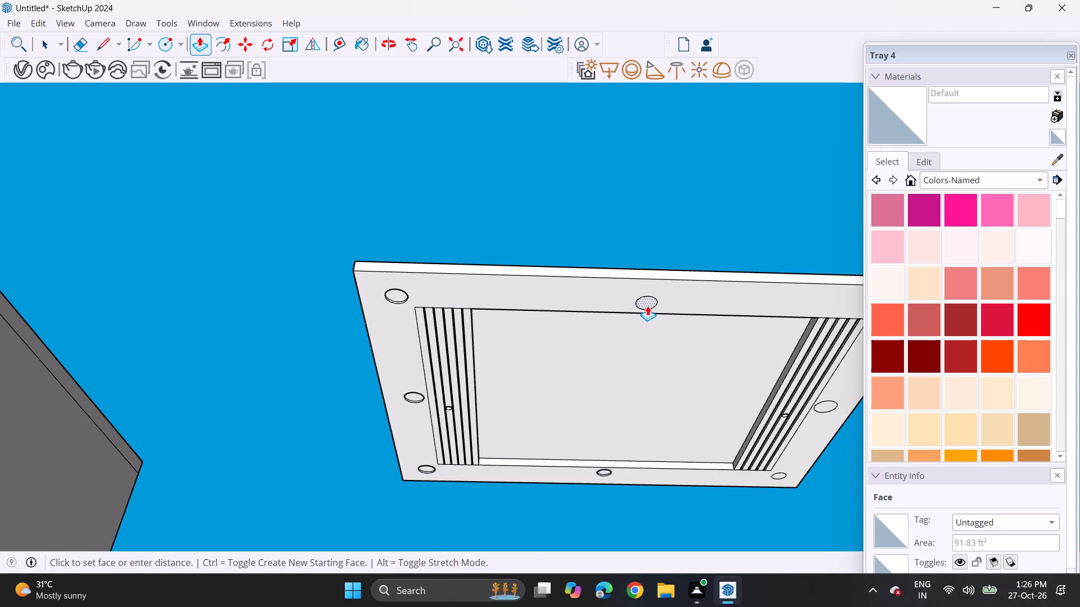
scroll(687, 315, "up", 1, "shift")
middle_click_drag(687, 315, 414, 259, "shift")
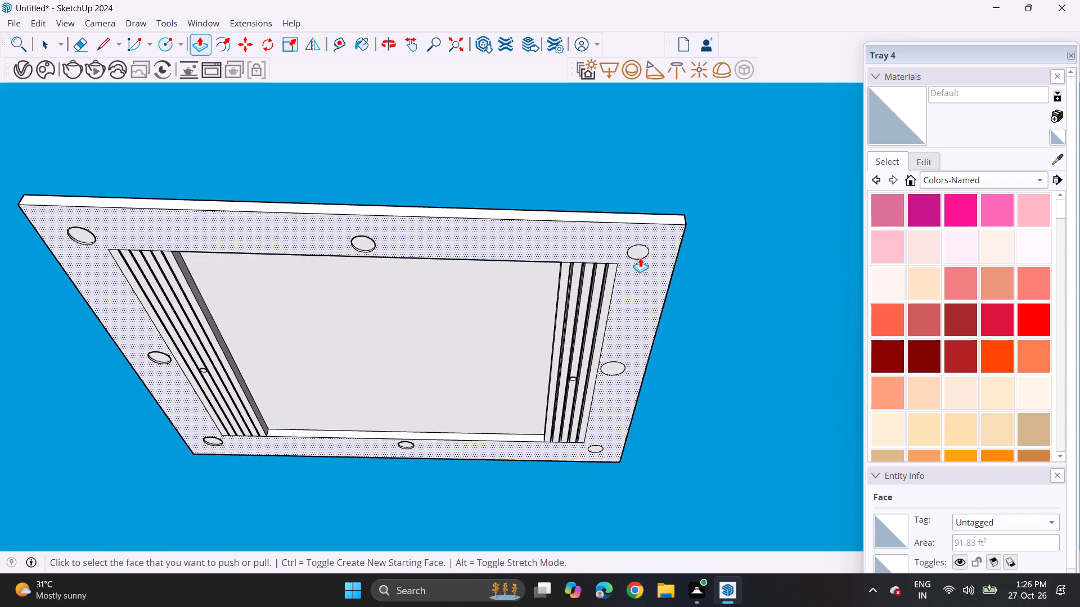
double_click(640, 253)
double_click(614, 373)
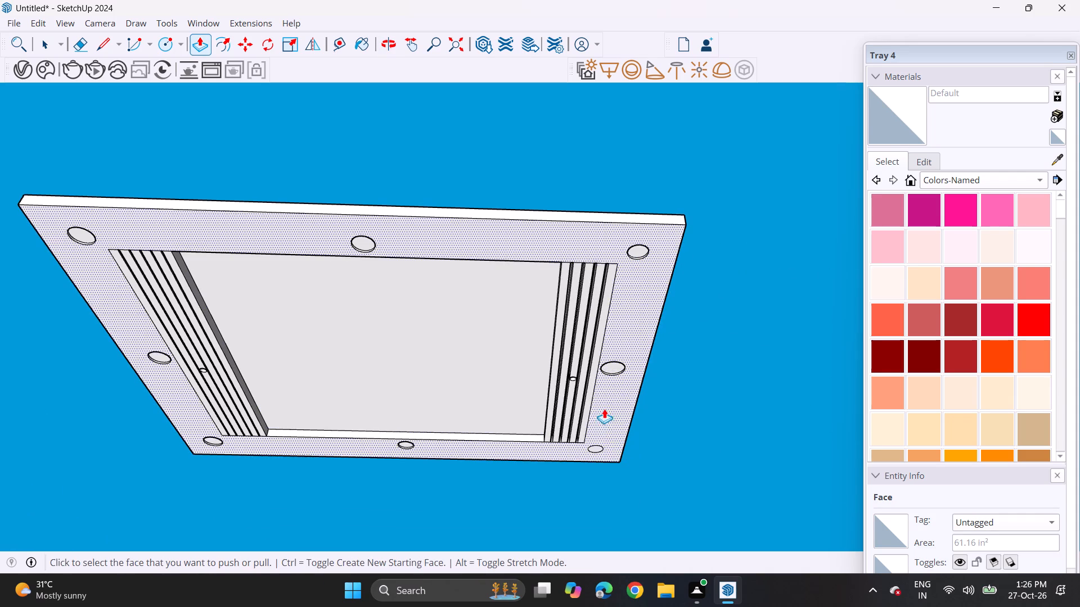
double_click(596, 449)
Select the whole ceiling panel with its strips and recesses and make it a group.
scroll(536, 360, "down", 5)
scroll(537, 368, "up", 1)
middle_click_drag(490, 374, 621, 374, "shift")
scroll(618, 366, "up", 1)
key("space")
left_click_drag(217, 188, 852, 510)
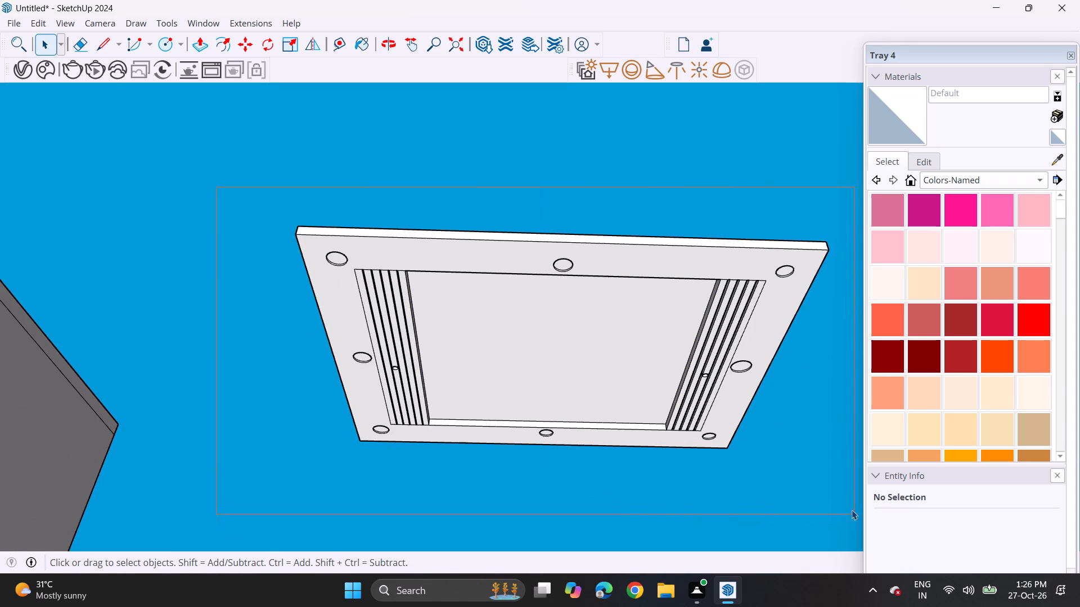
left_click_drag(852, 510, 840, 487)
right_click(539, 381)
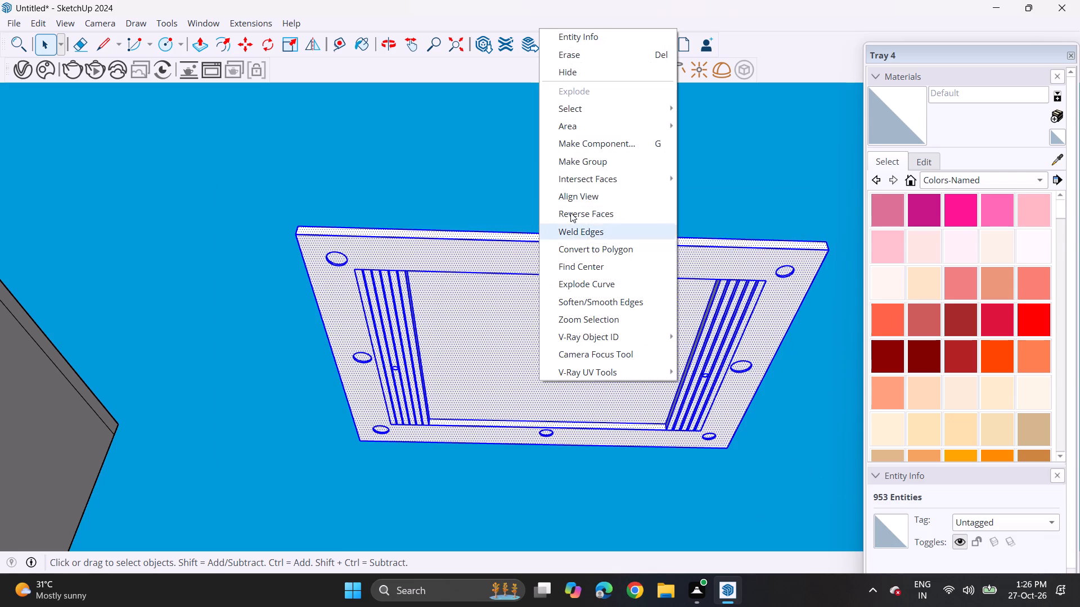
left_click(570, 158)
Move the ceiling panel group by its upper corner to the room's inner top corner, fitting it between the walls, and deselect it.
scroll(548, 234, "down", 7)
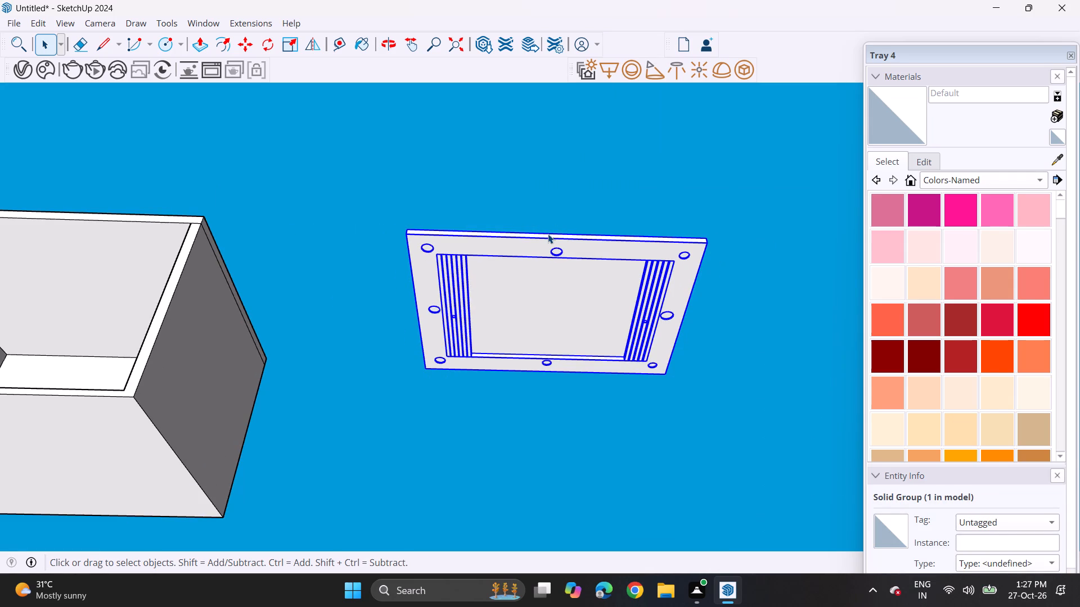
scroll(542, 234, "down", 3)
scroll(534, 235, "up", 1)
scroll(531, 235, "down", 1)
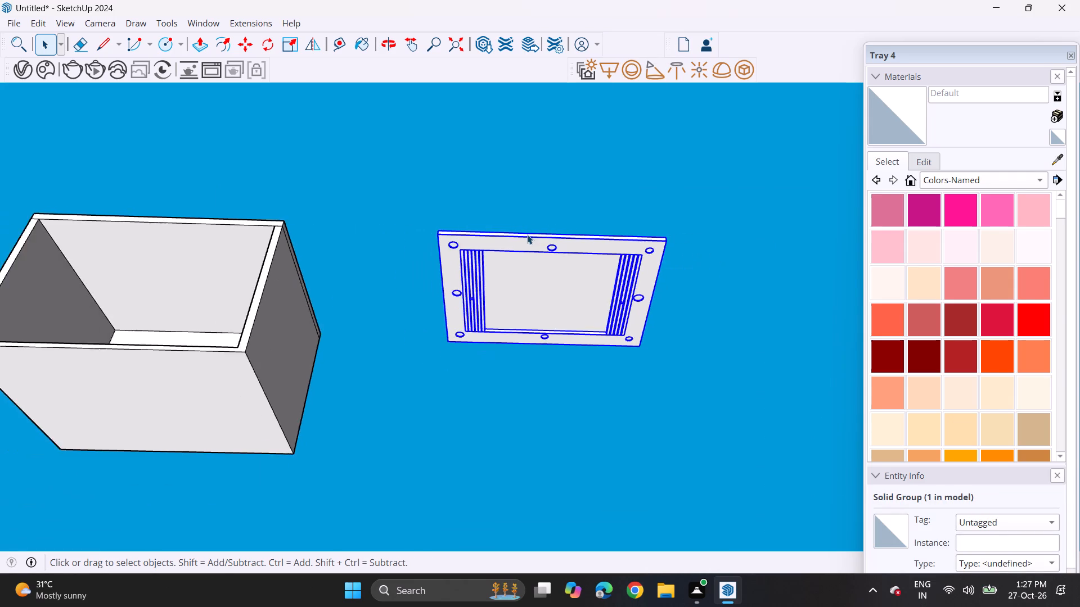
scroll(527, 234, "down", 1)
scroll(455, 233, "up", 1)
middle_click_drag(457, 233, 474, 323)
middle_click_drag(457, 295, 567, 318, "shift")
middle_click_drag(568, 306, 575, 332)
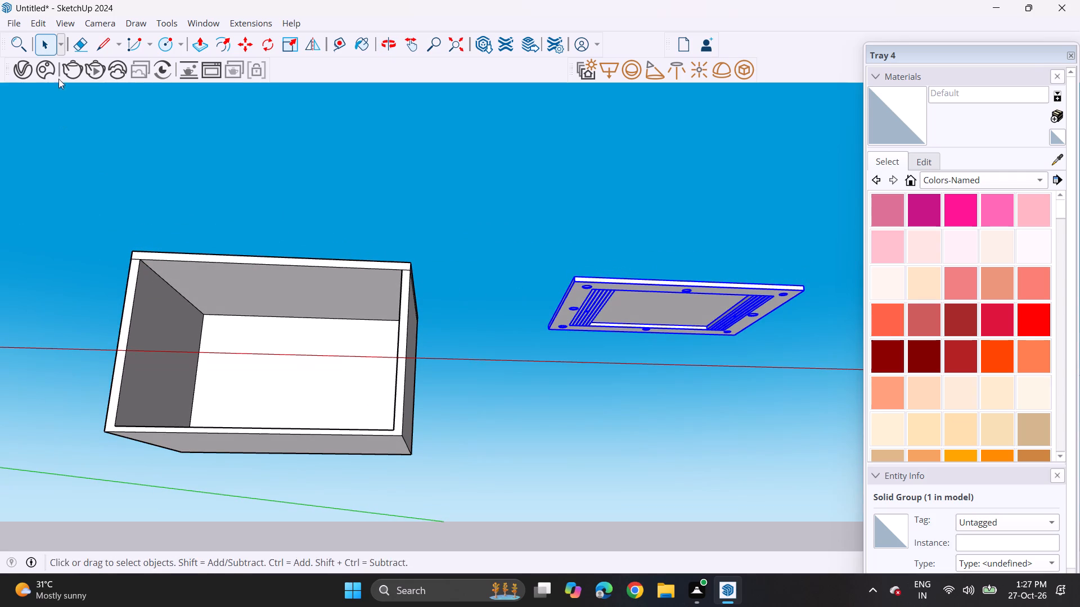
left_click(242, 34)
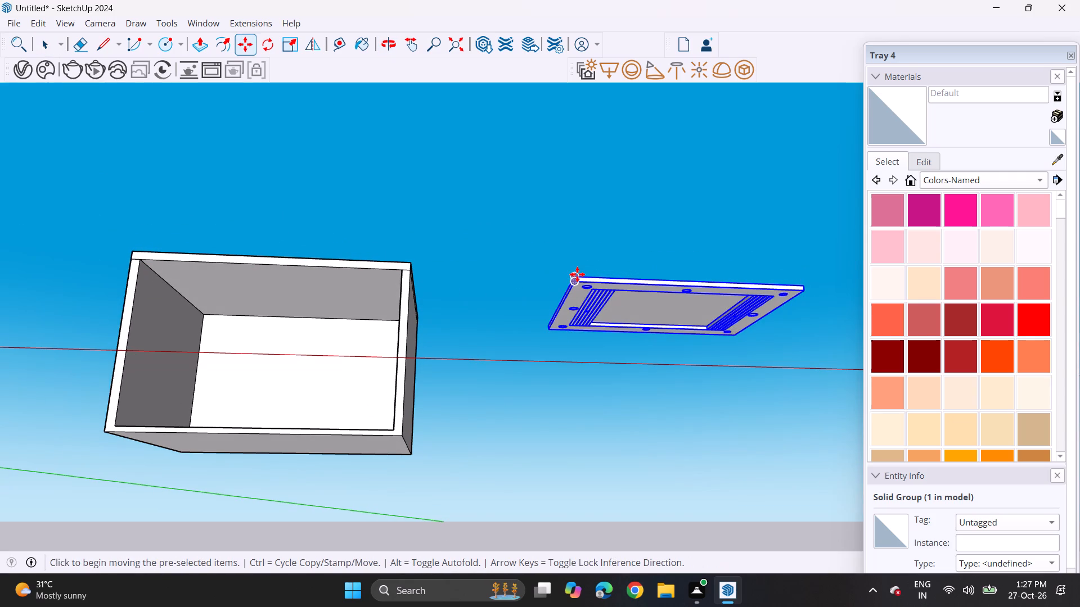
left_click(577, 277)
middle_click_drag(121, 247, 195, 269)
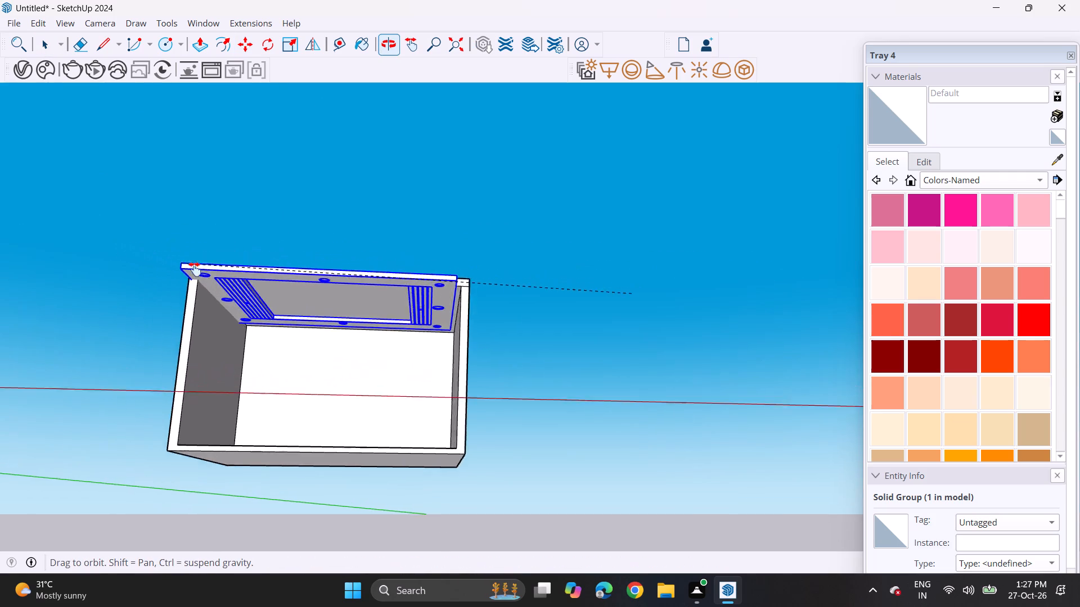
middle_click_drag(195, 269, 258, 295)
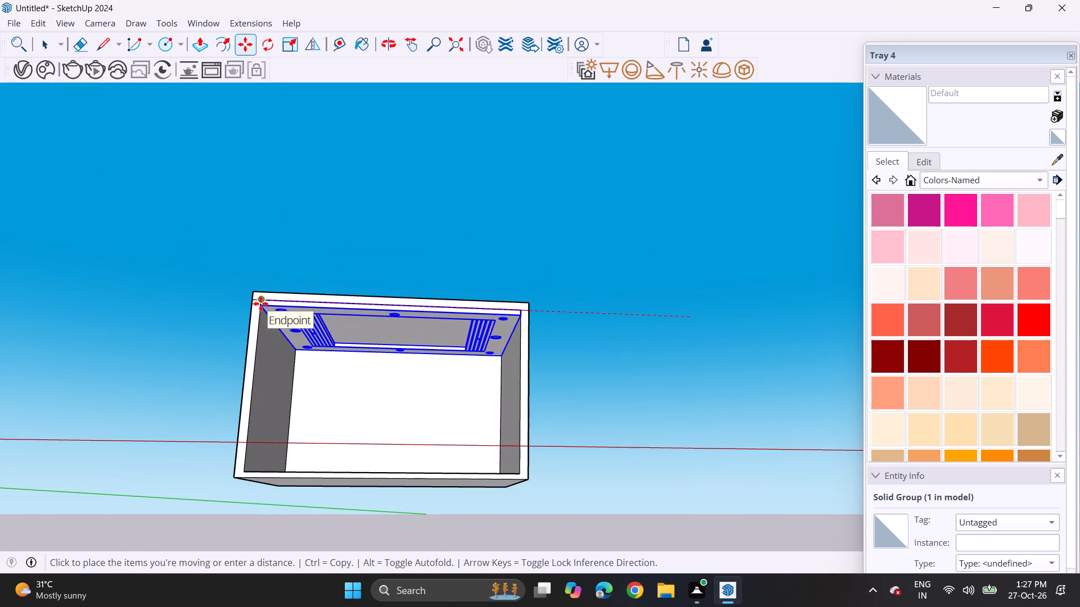
left_click(260, 303)
key("space")
left_click(520, 242)
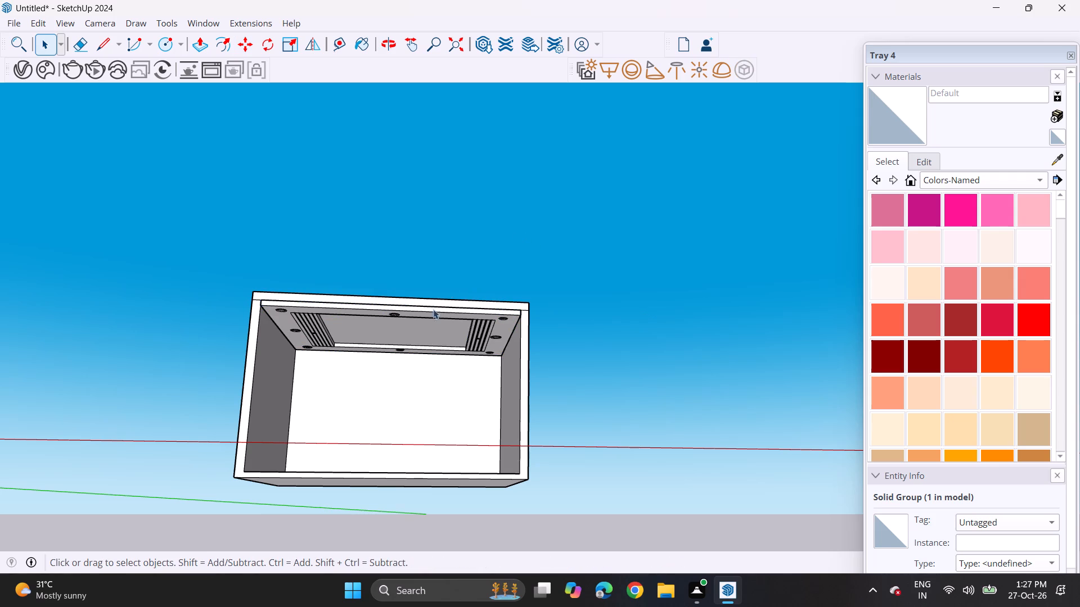
Draw a vertical line down the room's back wall from the ceiling panel's edge to the floor, slightly off-centre towards the six-strip side.
middle_click_drag(406, 343, 417, 302)
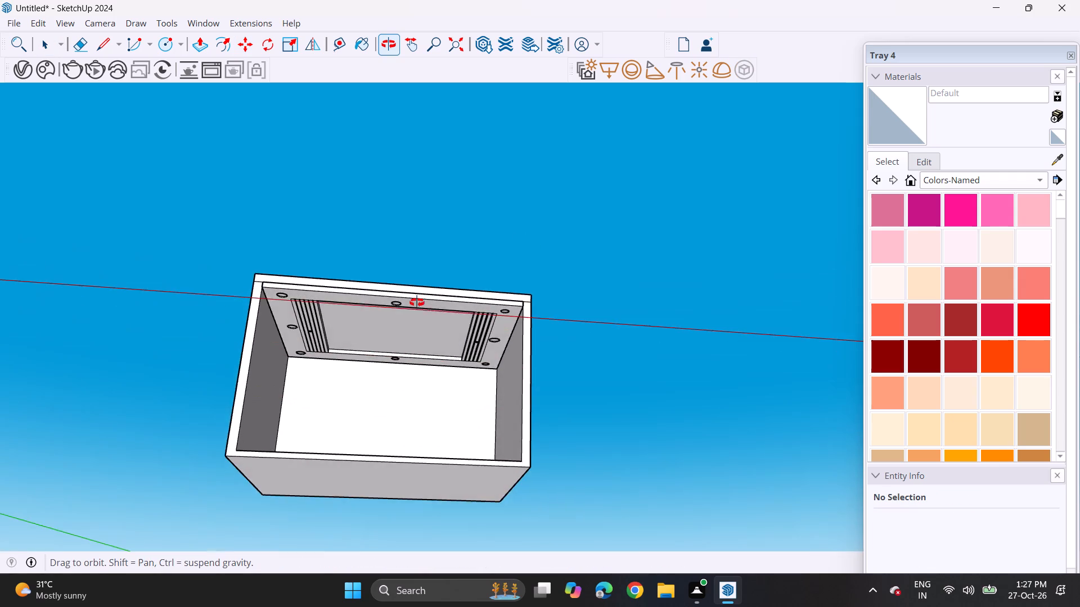
middle_click_drag(417, 302, 414, 302)
scroll(401, 333, "up", 7)
middle_click_drag(401, 333, 392, 369)
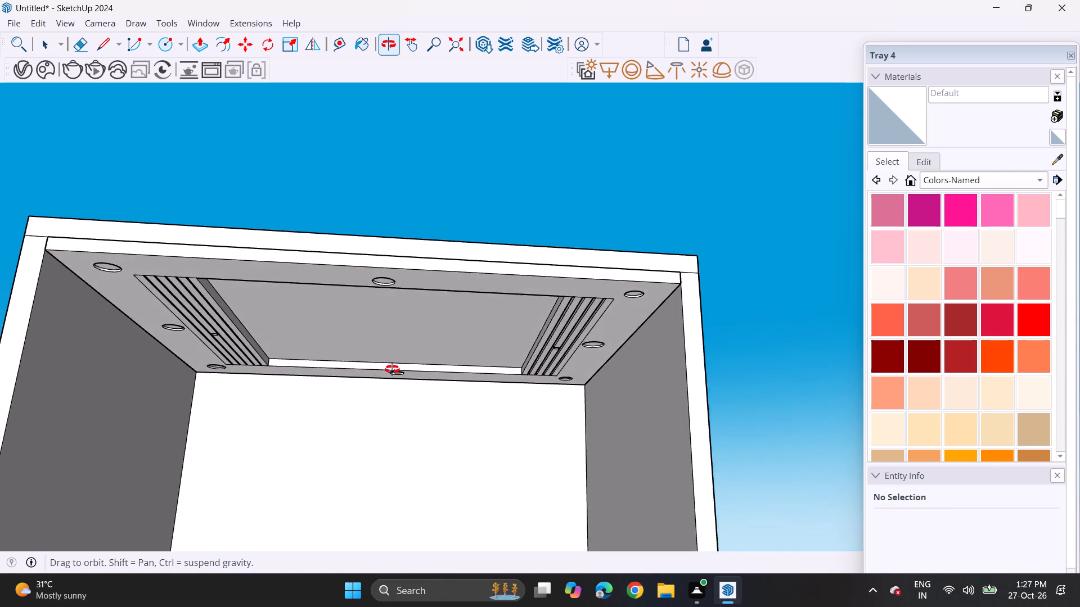
middle_click_drag(392, 369, 389, 409)
scroll(385, 408, "down", 3)
middle_click_drag(391, 406, 463, 354)
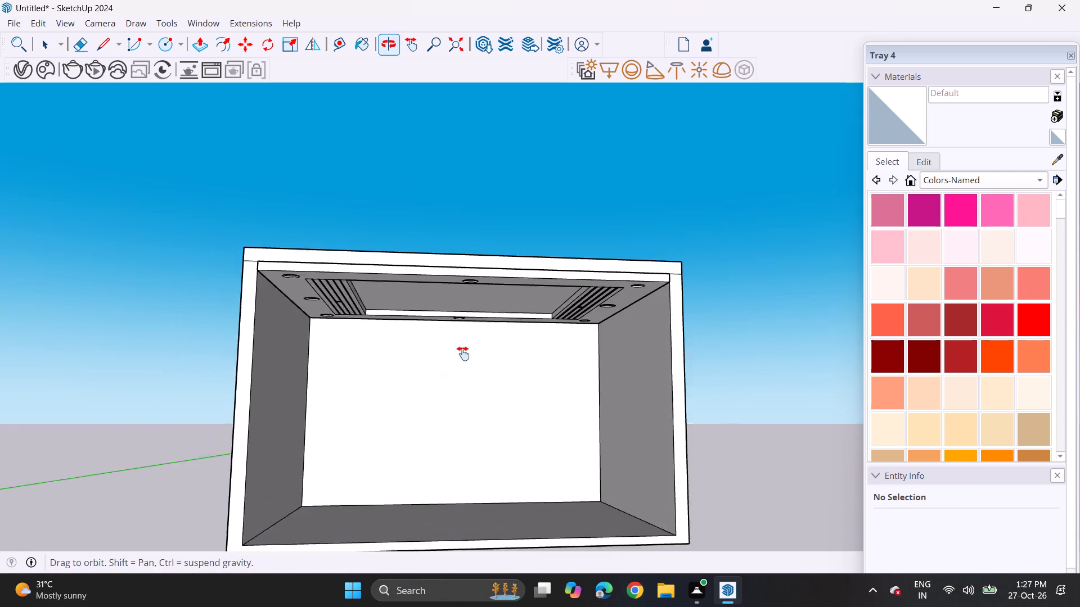
middle_click_drag(463, 354, 463, 353)
middle_click_drag(452, 365, 447, 388)
middle_click_drag(435, 402, 420, 401)
scroll(429, 406, "up", 3)
middle_click_drag(453, 407, 445, 404)
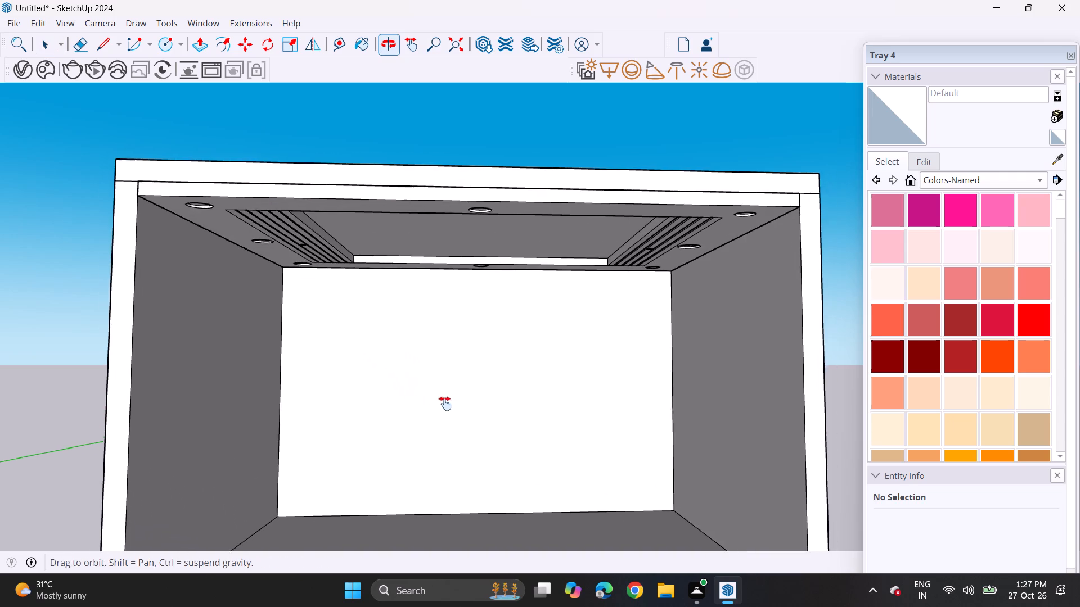
middle_click_drag(445, 404, 434, 392)
scroll(434, 391, "up", 2)
middle_click_drag(427, 391, 414, 352)
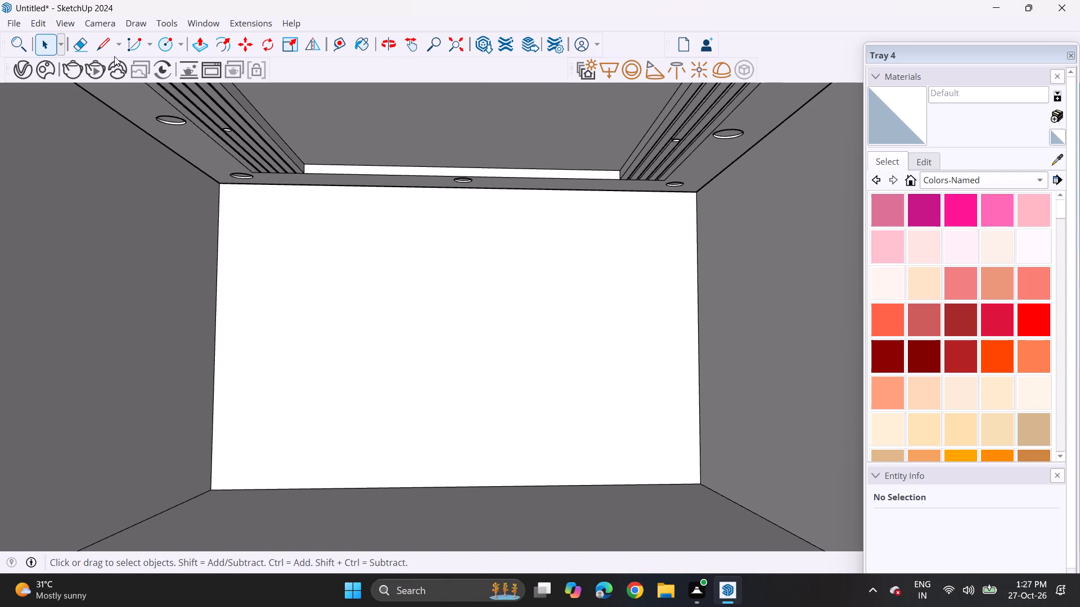
left_click(105, 51)
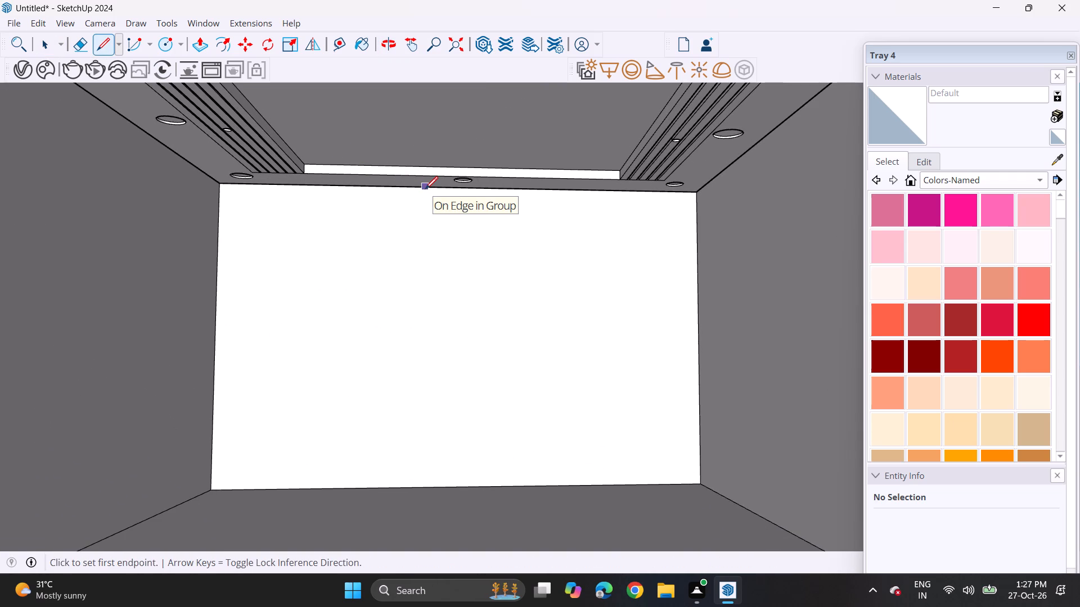
left_click(433, 189)
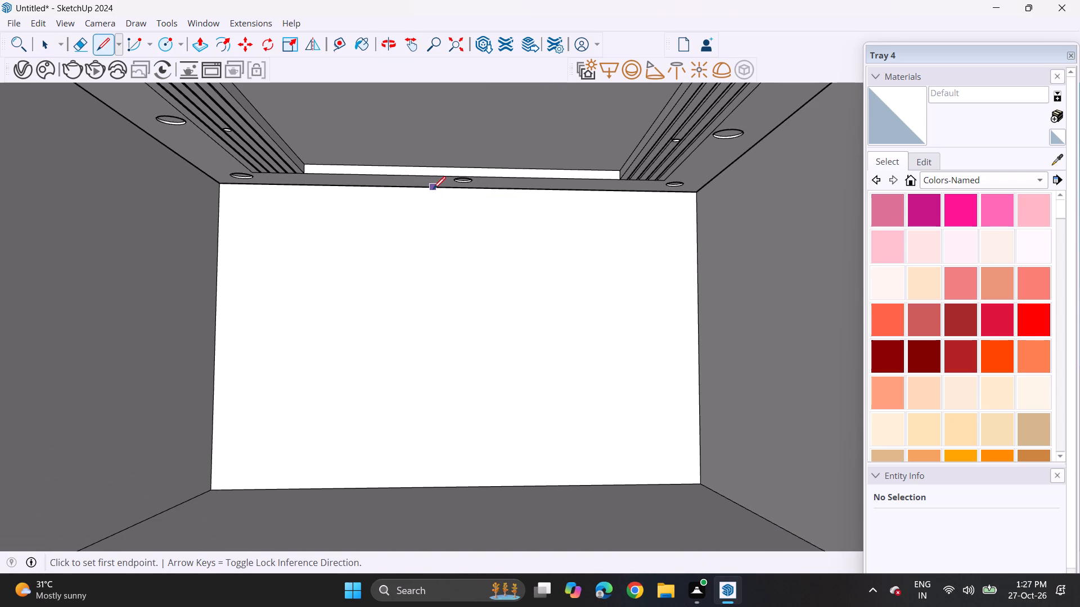
left_click(428, 488)
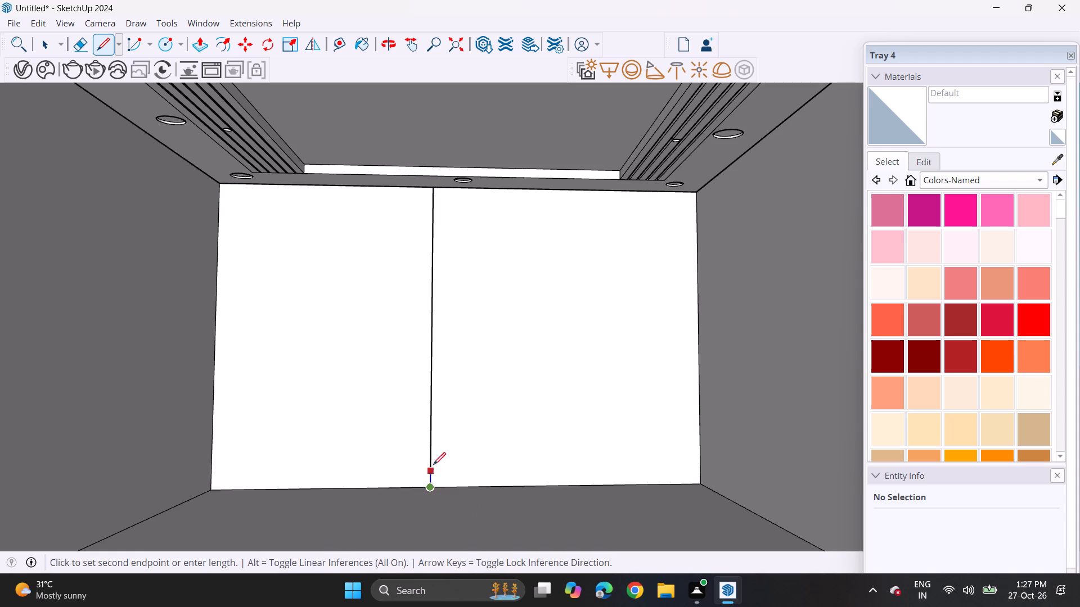
key("space")
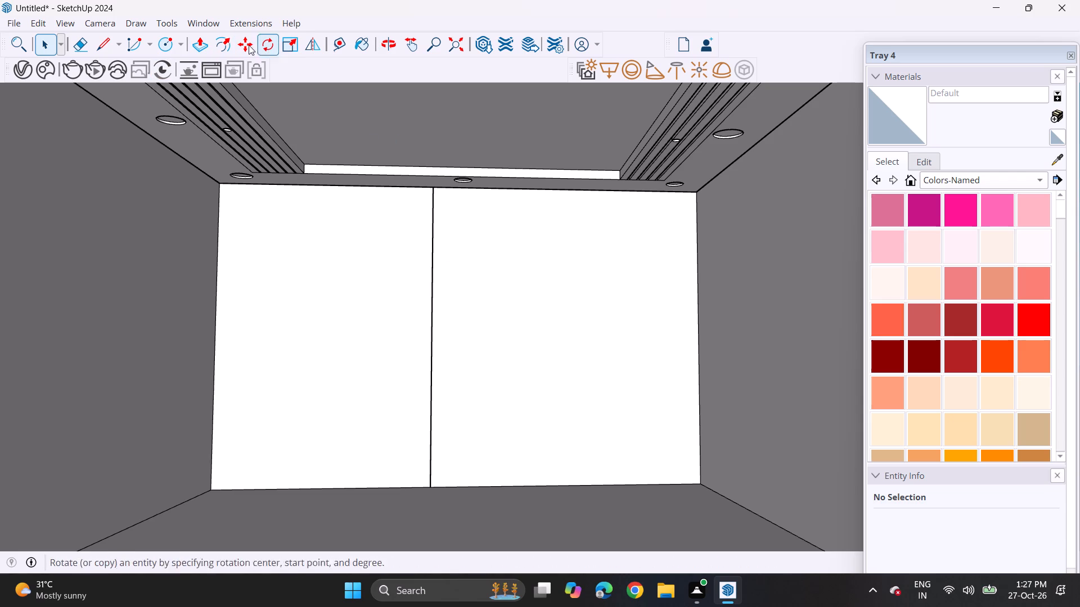
Draw a narrow full-height rectangle on the back wall from the vertical line's top to the floor, on the line's wider-wall side.
left_click(180, 42)
left_click(184, 61)
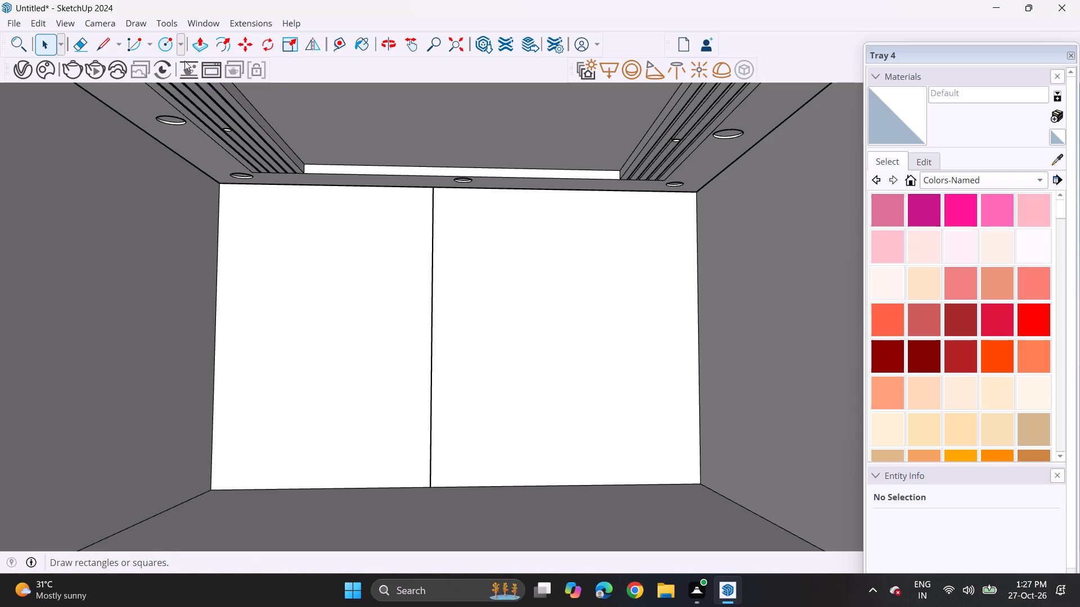
left_click(433, 189)
scroll(446, 422, "up", 1)
scroll(444, 433, "down", 2)
scroll(440, 461, "up", 2)
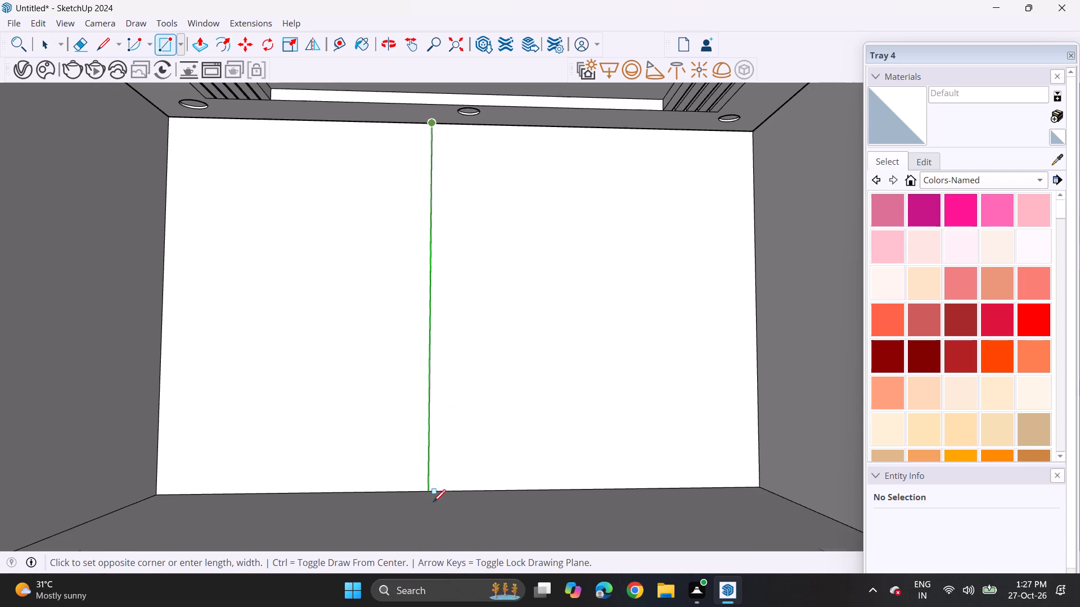
scroll(436, 497, "up", 5)
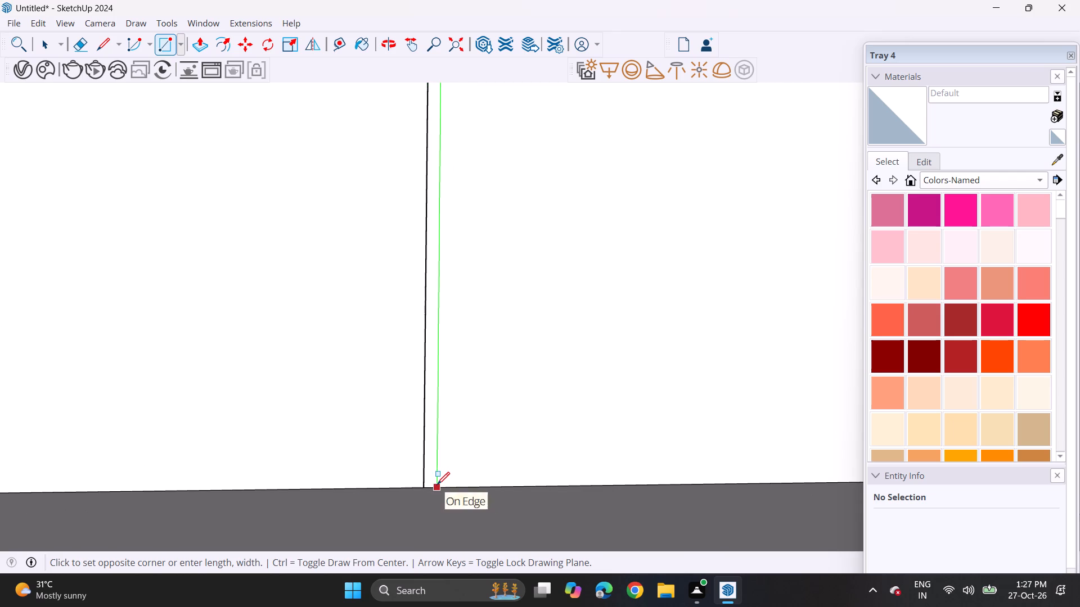
left_click(437, 484)
scroll(430, 445, "down", 4)
scroll(430, 445, "up", 1)
key("space")
Select the narrow vertical strip with its edges and copy it sideways along the floor edge, leaving a small gap beside the original.
double_click(430, 445)
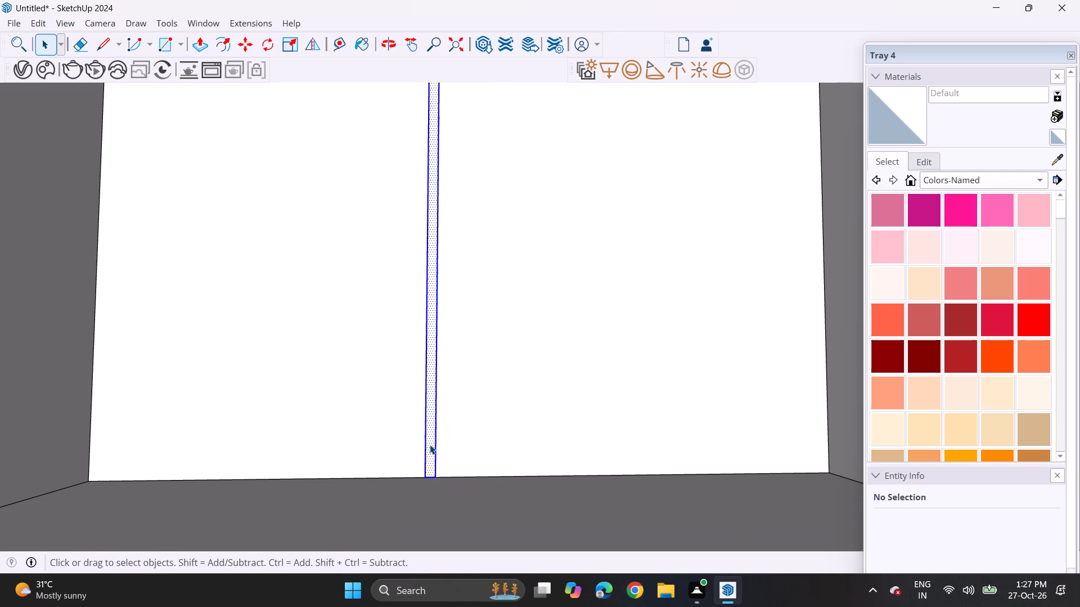
scroll(436, 475, "up", 4)
scroll(436, 475, "down", 1)
scroll(436, 475, "up", 7)
key("m")
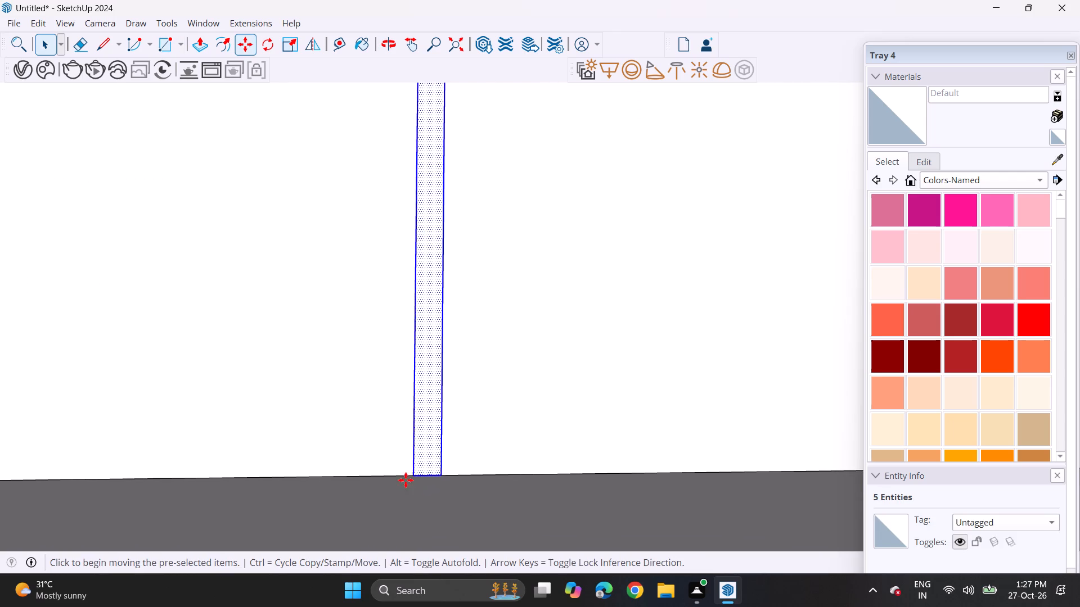
left_click(416, 475)
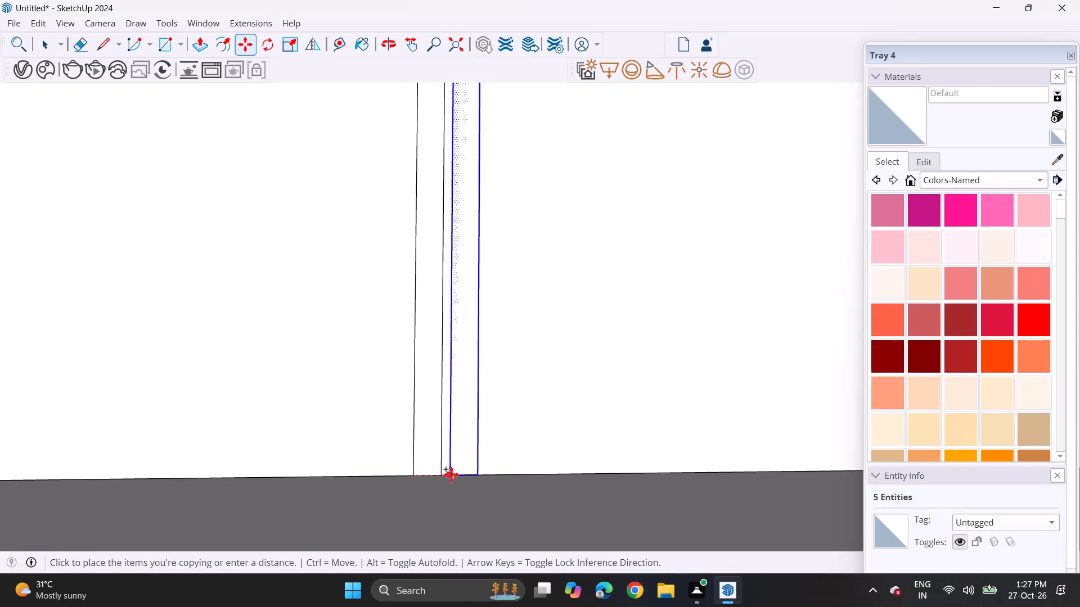
left_click(452, 474)
Copy the selected strip twice more towards the wider side of the wall, from bottom corner to bottom corner, keeping the same gap.
scroll(436, 463, "down", 2)
scroll(436, 463, "up", 1)
scroll(436, 463, "down", 20)
scroll(436, 463, "down", 7)
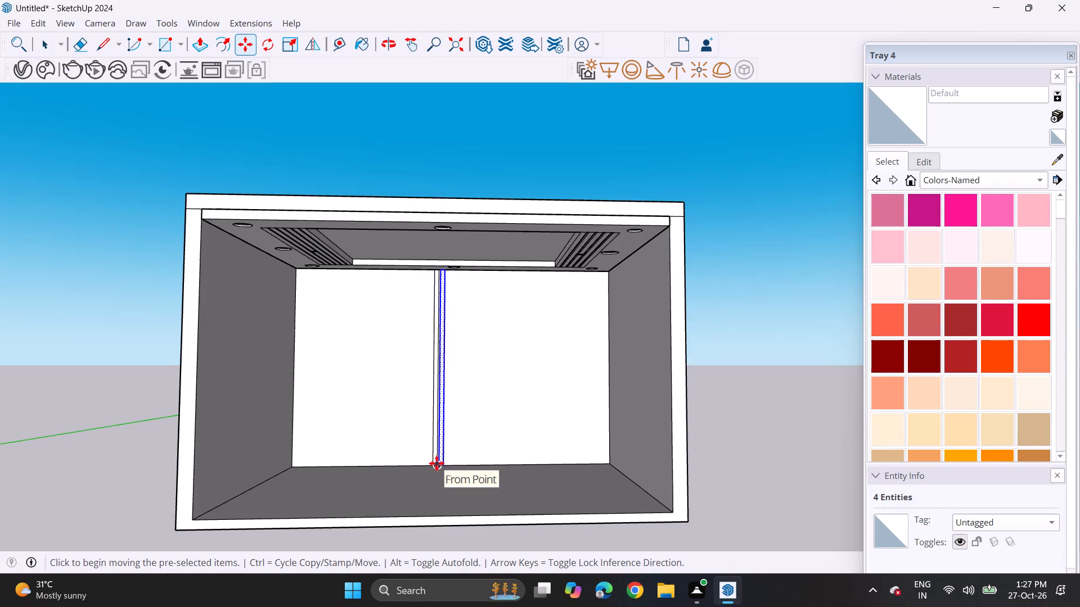
middle_click_drag(439, 411, 446, 439)
scroll(435, 458, "up", 9)
scroll(431, 455, "down", 1)
scroll(431, 455, "up", 12)
scroll(443, 456, "down", 1)
scroll(443, 456, "up", 2)
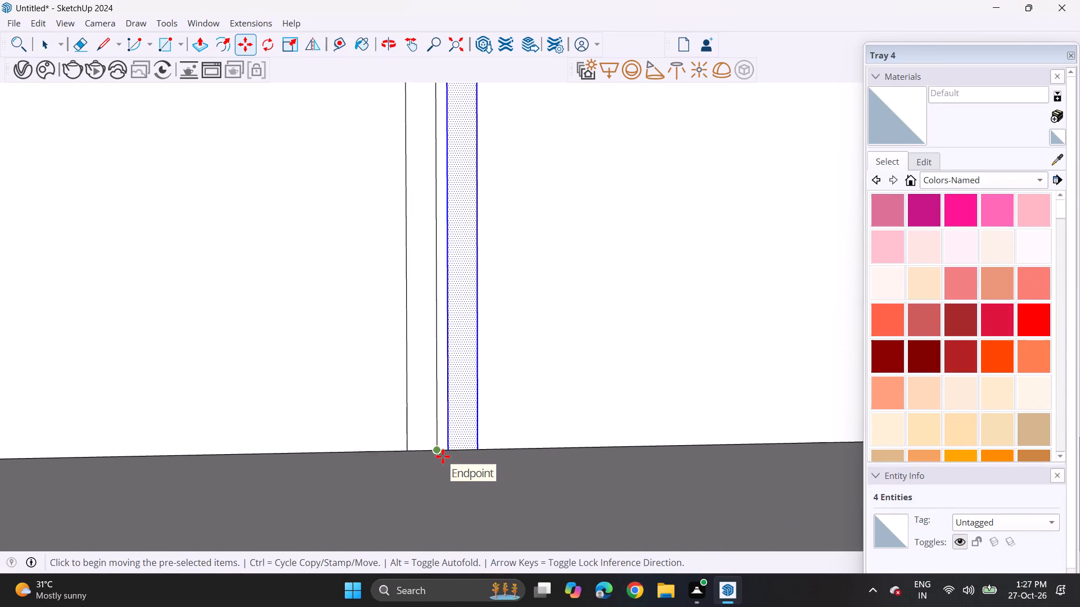
scroll(443, 456, "up", 5)
scroll(443, 456, "down", 1)
scroll(443, 456, "up", 14)
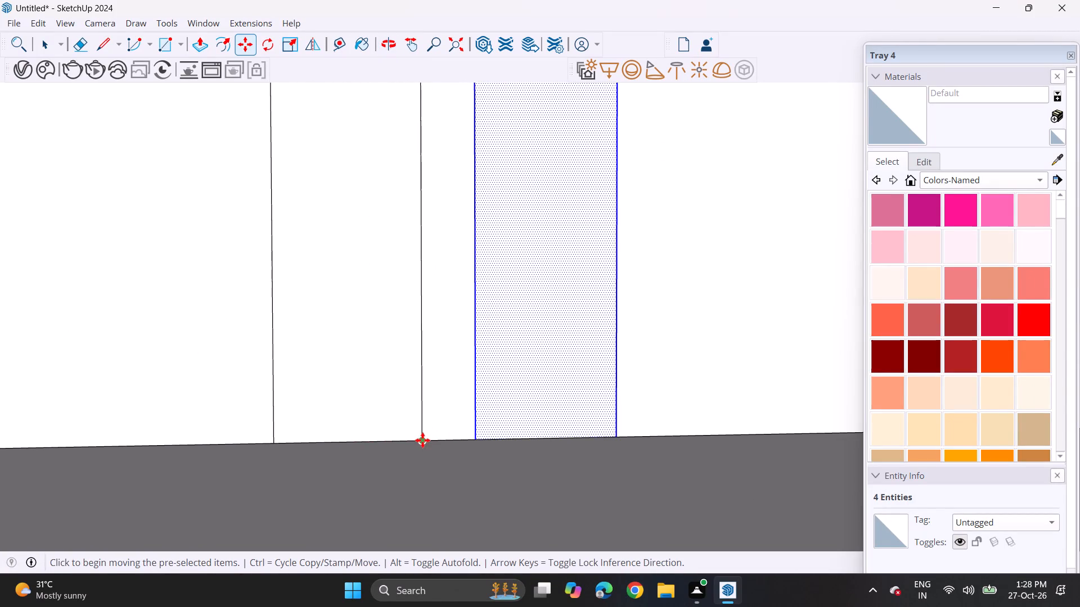
left_click(422, 440)
middle_click_drag(559, 425, 427, 423, "shift")
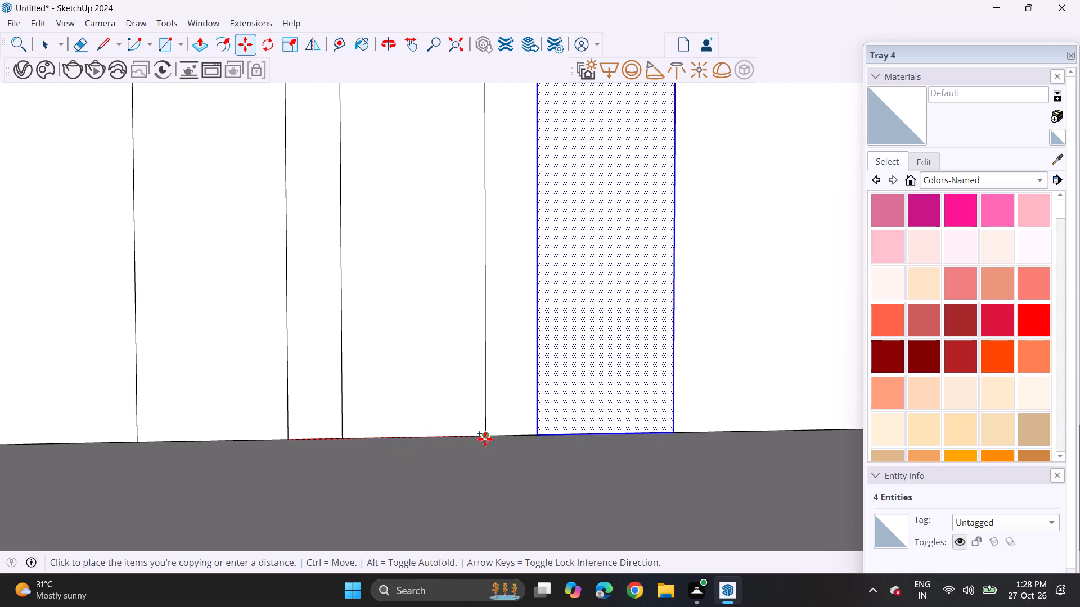
left_click(485, 439)
left_click(487, 434)
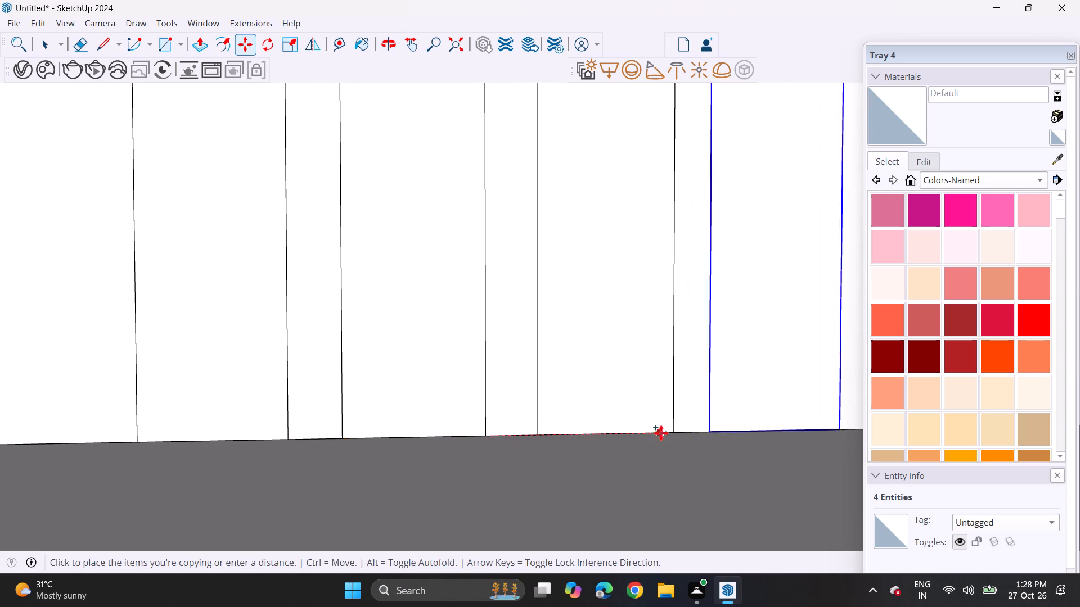
left_click(673, 432)
Add four more evenly spaced copies of the last strip along the back wall, snapping between the strips' bottom corners.
left_click(672, 430)
scroll(689, 431, "up", 1)
middle_click_drag(688, 431, 355, 401)
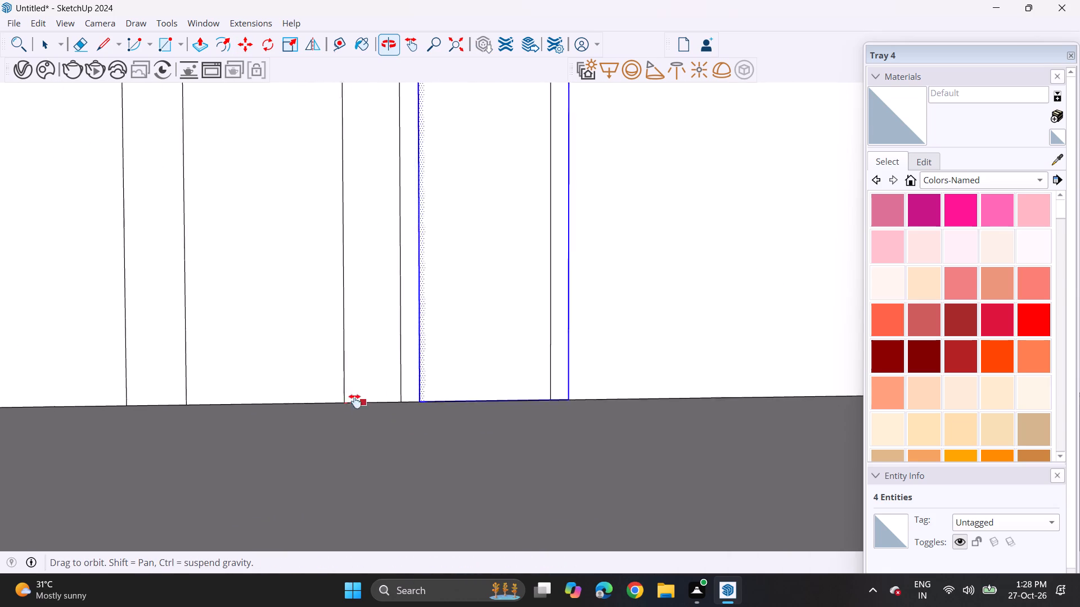
middle_click_drag(355, 401, 327, 400)
left_click(519, 400)
left_click(519, 397)
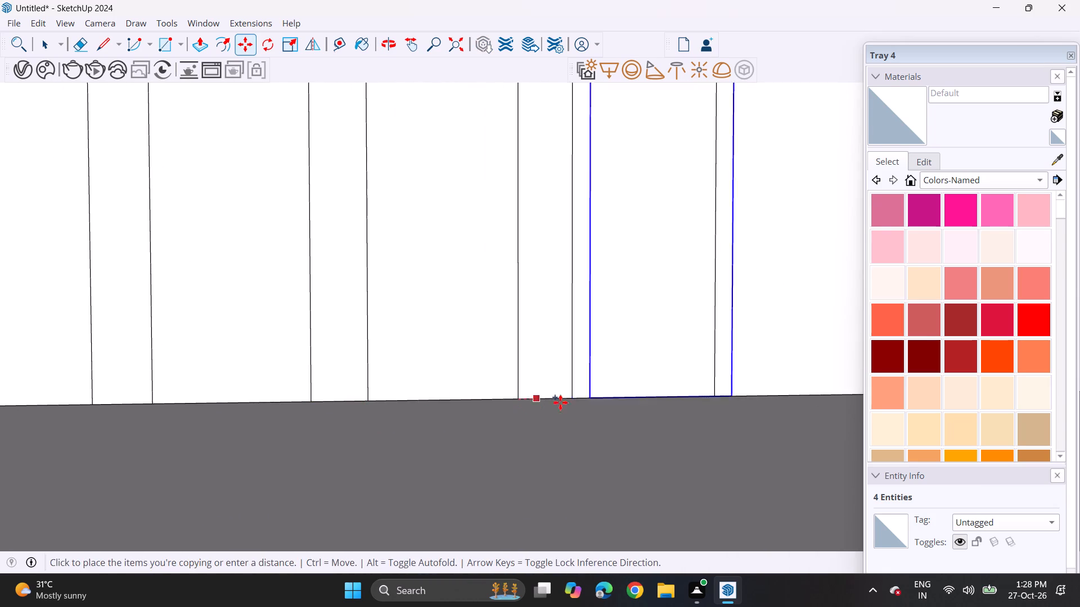
middle_click_drag(640, 401, 455, 401, "shift")
left_click(539, 399)
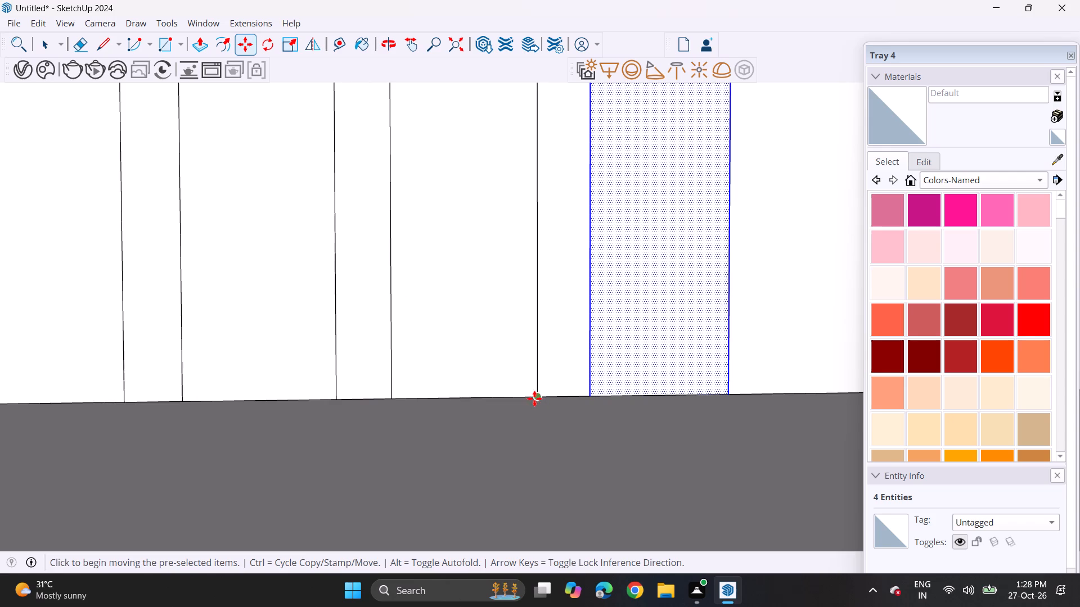
left_click(534, 398, "ctrl")
middle_click_drag(564, 400, 336, 400, "shift")
left_click(515, 392)
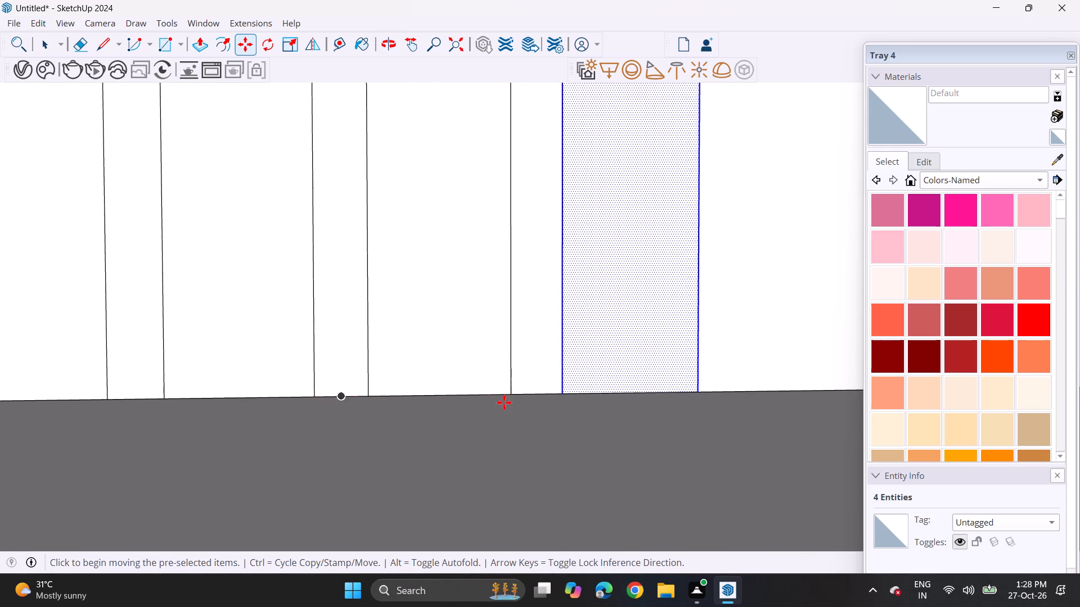
left_click(511, 391)
middle_click_drag(531, 395, 351, 395, "shift")
scroll(359, 395, "up", 1, "shift")
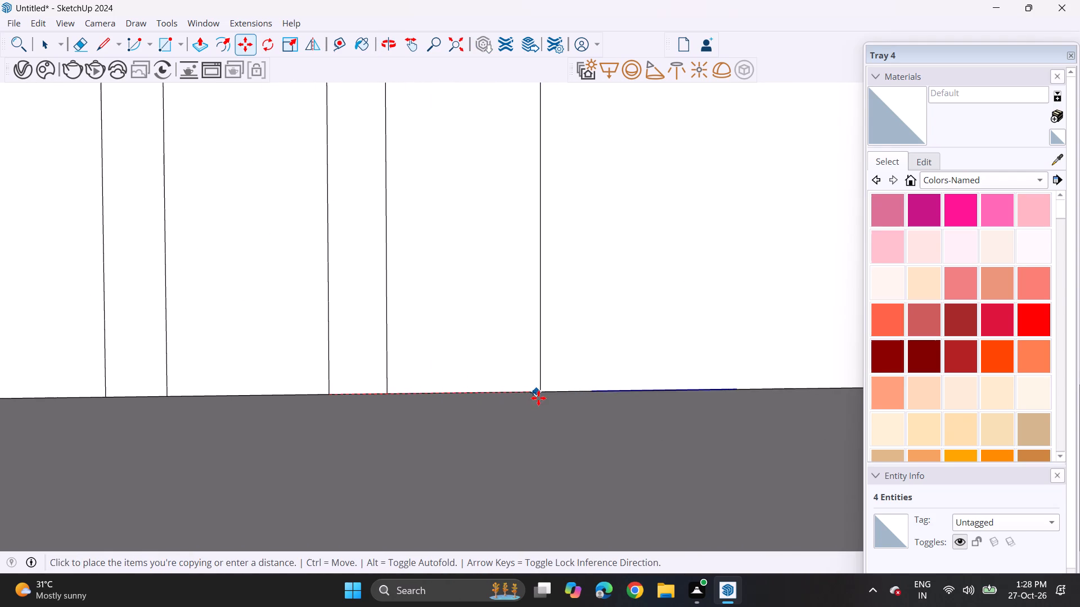
left_click(539, 395)
Extend the row of wall strips with four further copies at the same corner-to-corner spacing along the floor edge.
left_click(540, 392)
middle_click_drag(555, 392, 442, 390)
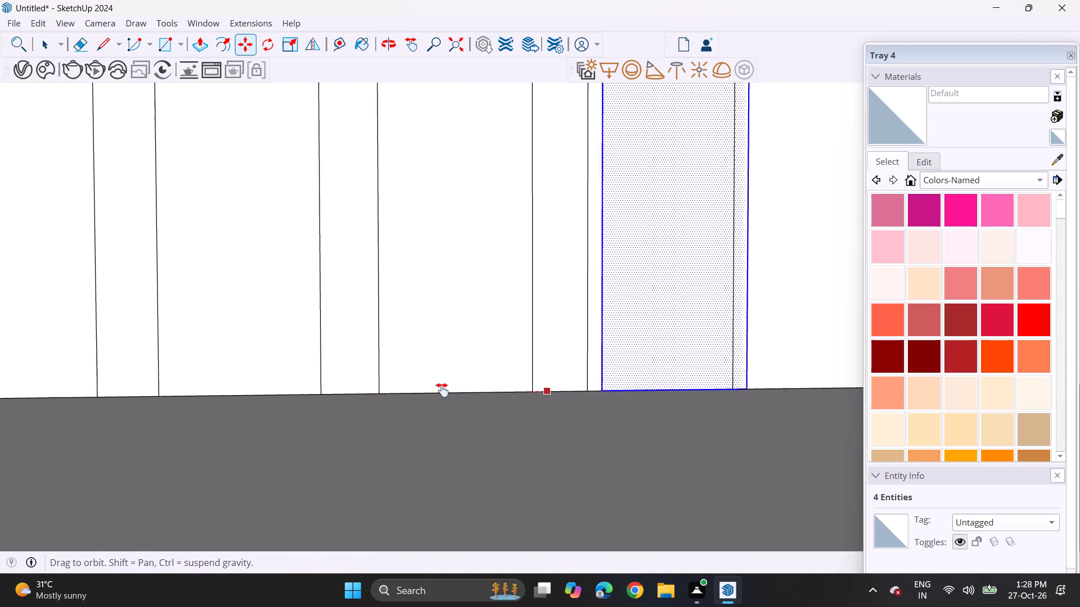
middle_click_drag(442, 390, 288, 356)
left_click(478, 352)
left_click(478, 354)
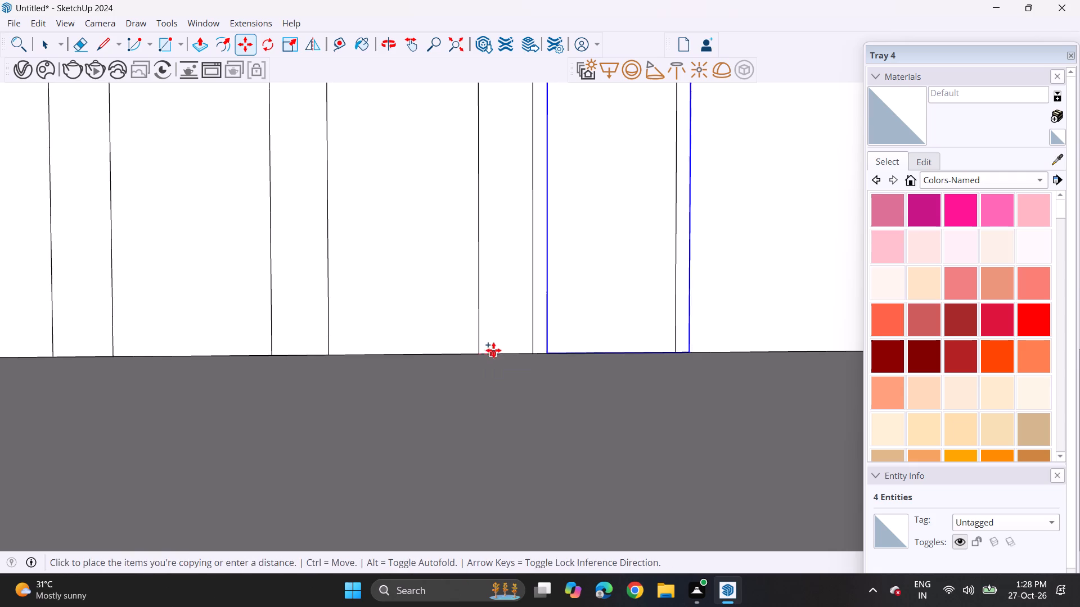
middle_click_drag(492, 350, 332, 368)
left_click(520, 372)
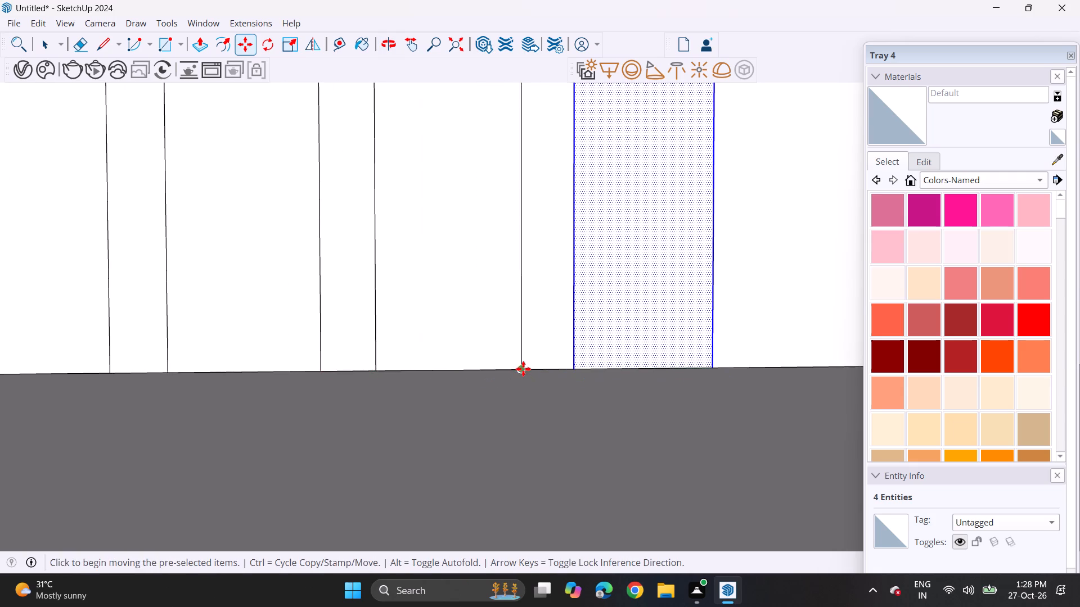
left_click(523, 369)
middle_click_drag(591, 367, 393, 368, "shift")
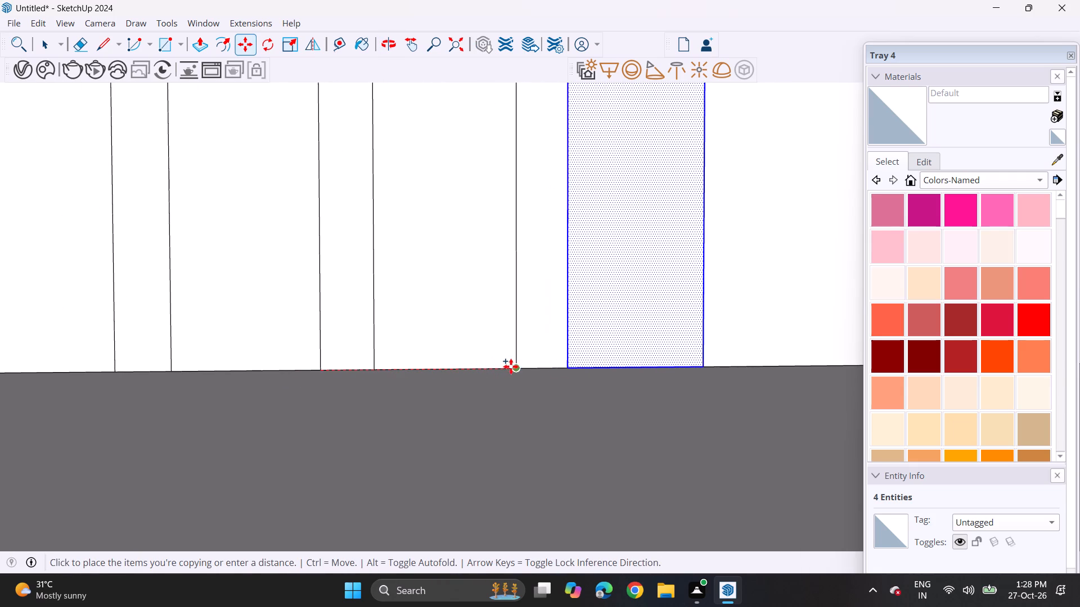
left_click(511, 366)
left_click(514, 368)
middle_click_drag(544, 364, 324, 372)
scroll(442, 372, "up", 1)
left_click(490, 372)
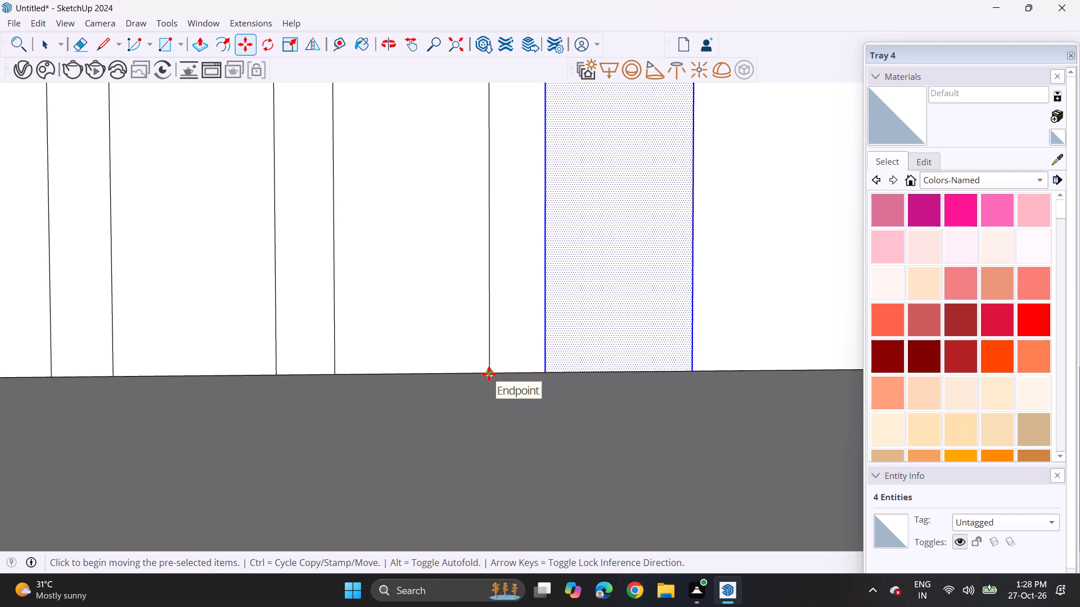
Continue the strip row across the back wall with five more copies, using the same spacing between bottom corners.
left_click(489, 374)
middle_click_drag(595, 360, 464, 374, "shift")
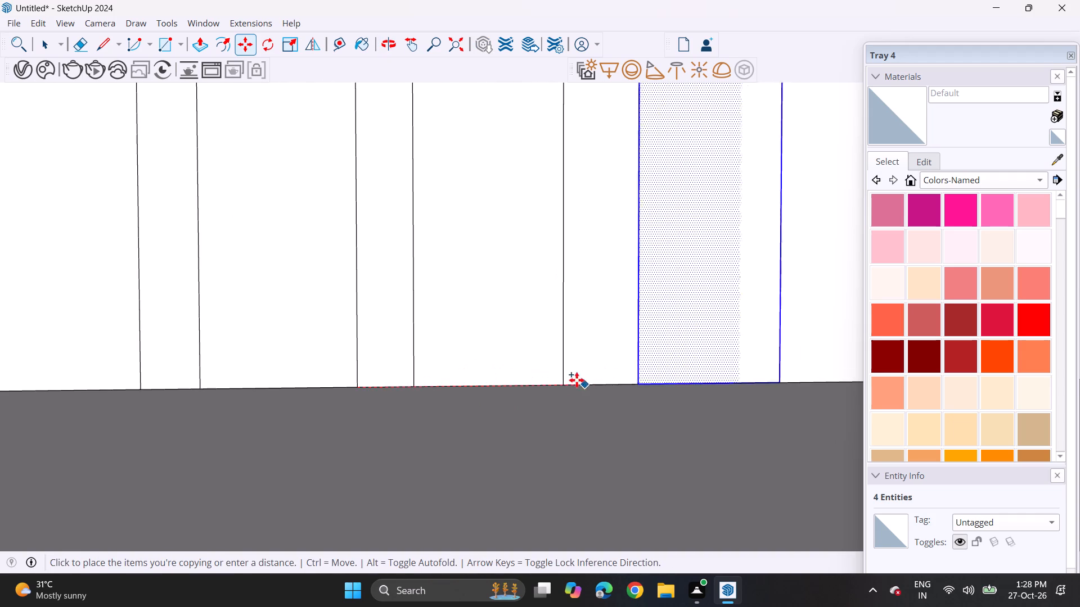
left_click(570, 382)
left_click(568, 385)
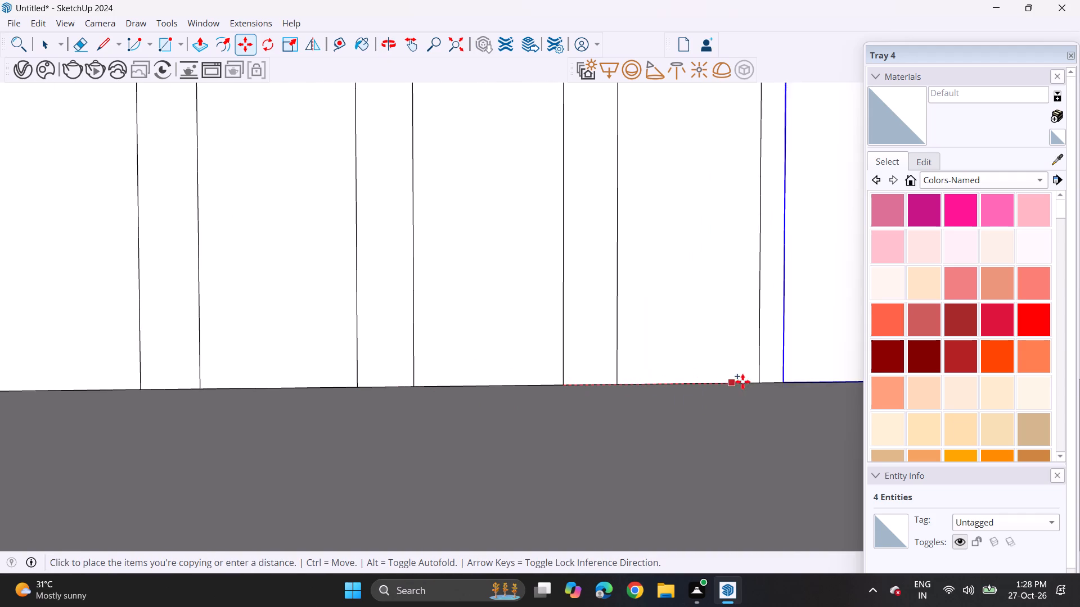
left_click(757, 381)
middle_click_drag(777, 372, 241, 388, "shift")
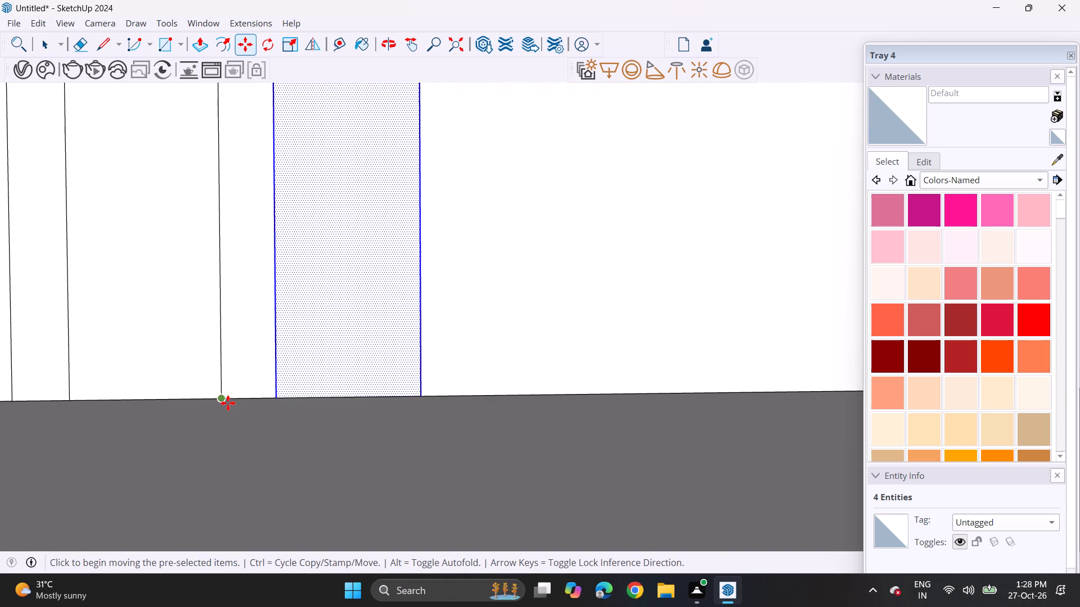
left_click(228, 403)
left_click(422, 394)
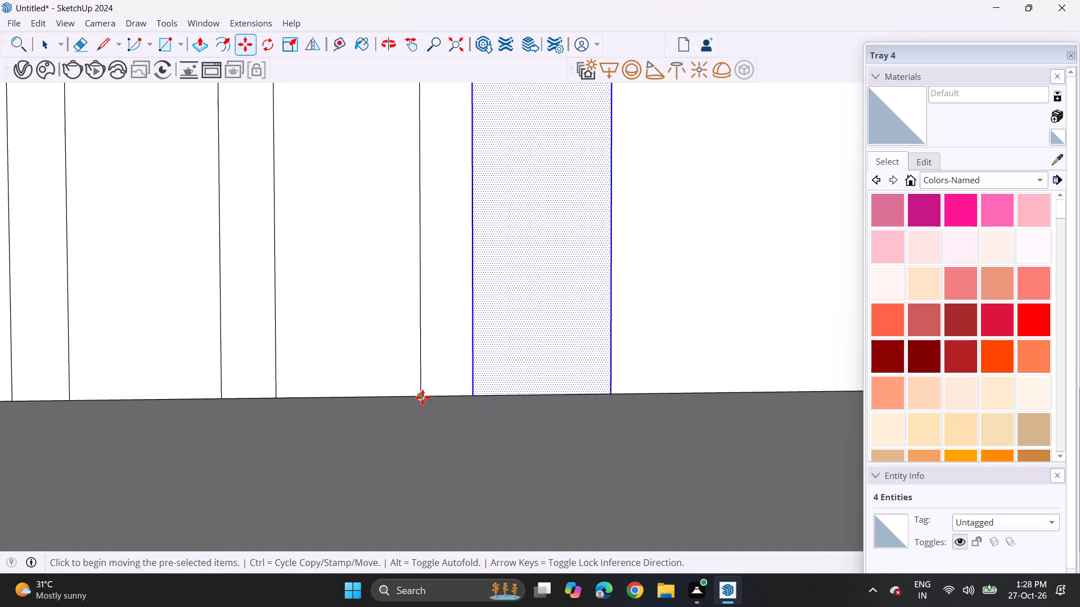
left_click(422, 397)
left_click(611, 393)
middle_click_drag(624, 392, 433, 392, "shift")
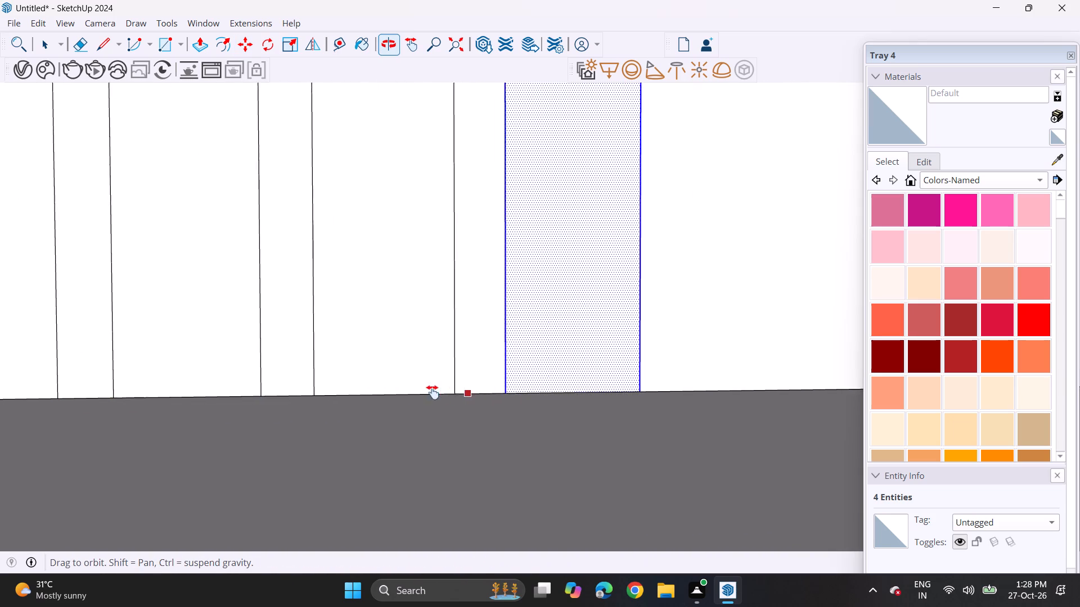
middle_click_drag(433, 392, 362, 395, "shift")
left_click(353, 401)
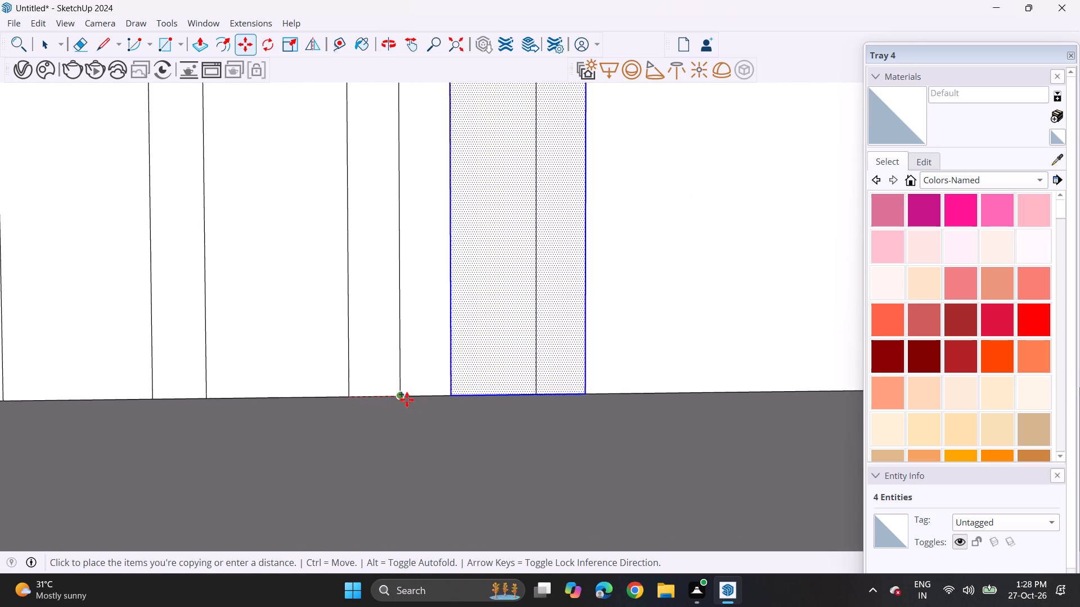
left_click(539, 395)
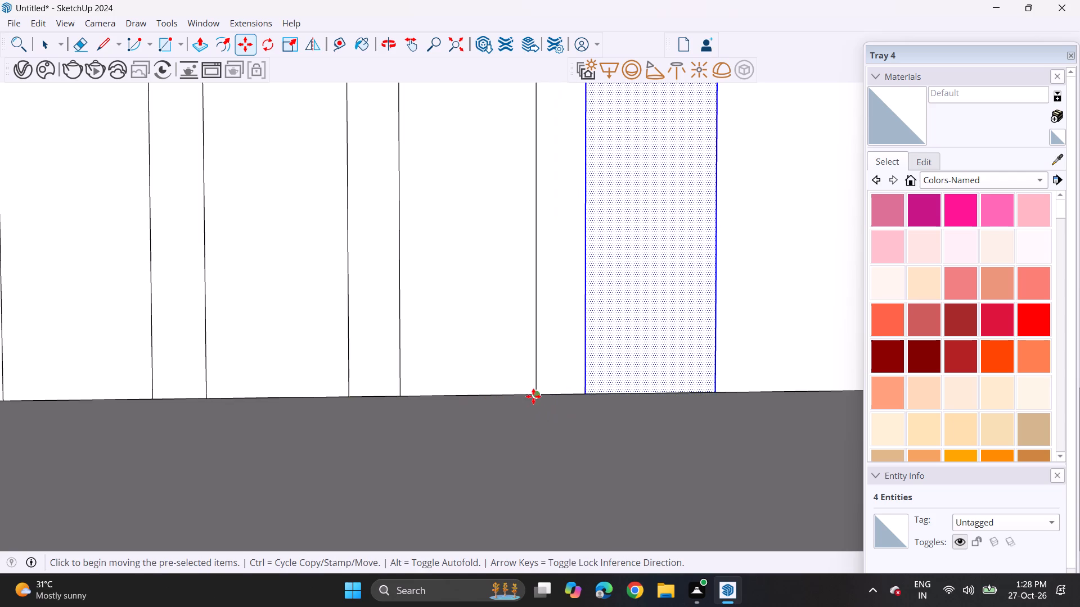
Place another five copies of the selected strip along the back wall's floor edge, keeping the gap equal.
left_click(533, 396)
middle_click_drag(593, 396, 421, 396, "shift")
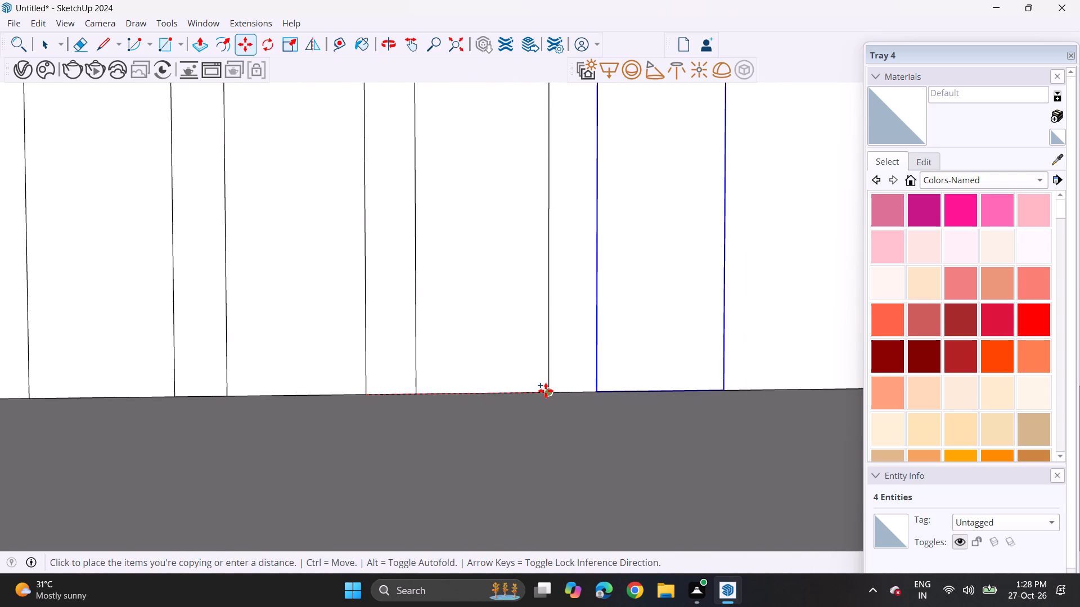
left_click(546, 391)
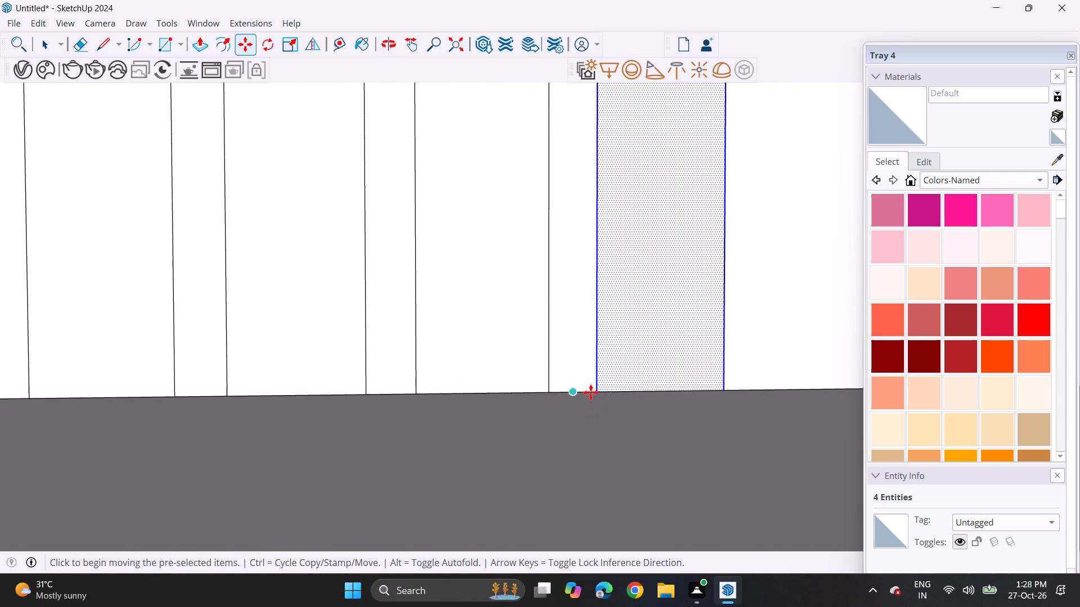
left_click(550, 392)
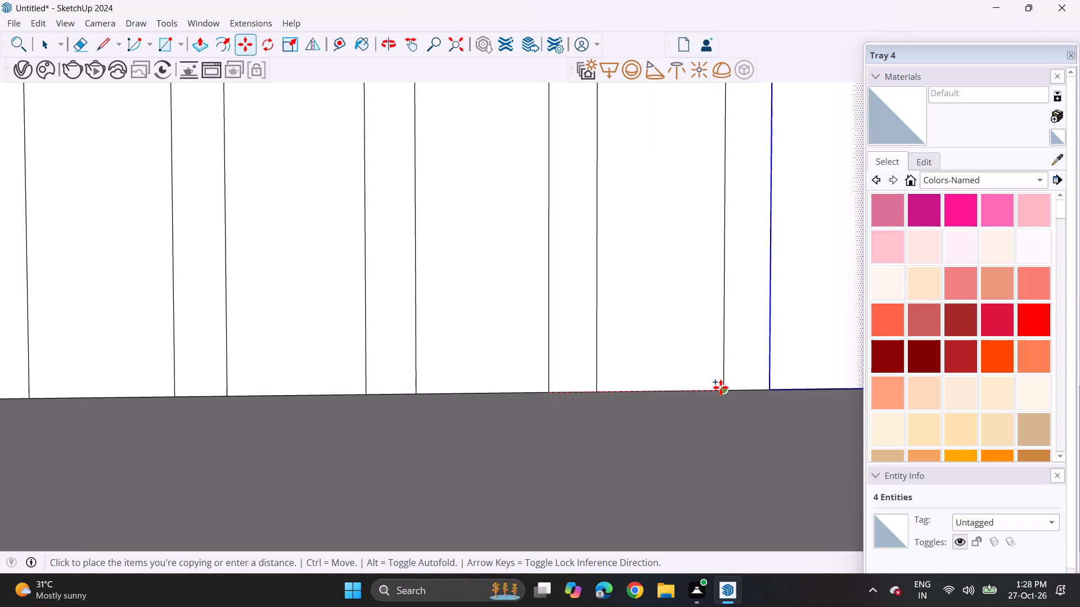
left_click(721, 387)
middle_click_drag(753, 383, 262, 402, "shift")
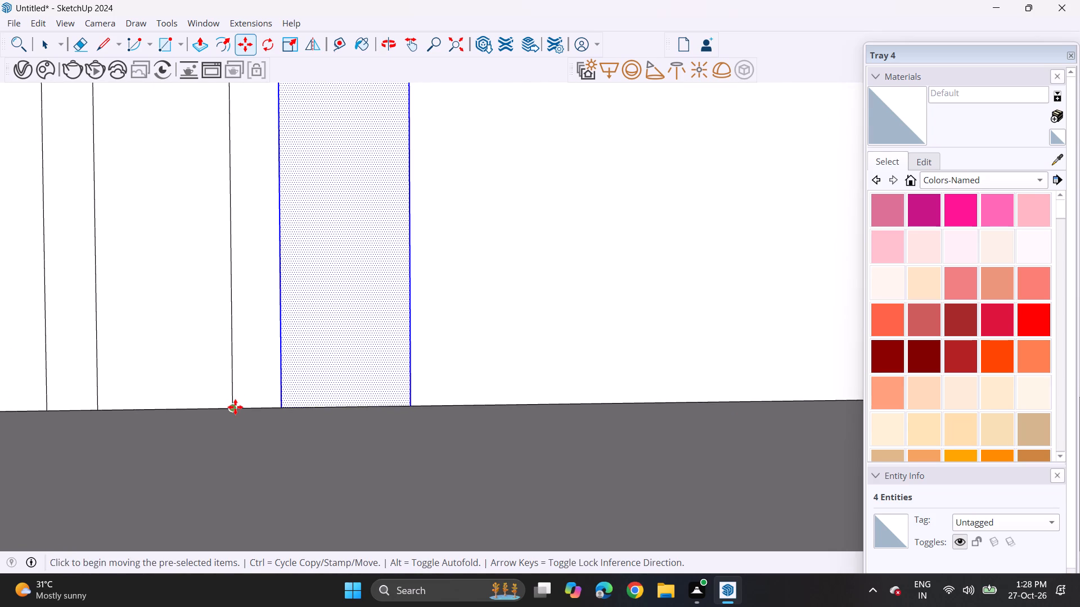
left_click(235, 407)
left_click(413, 406)
left_click(409, 404, "ctrl")
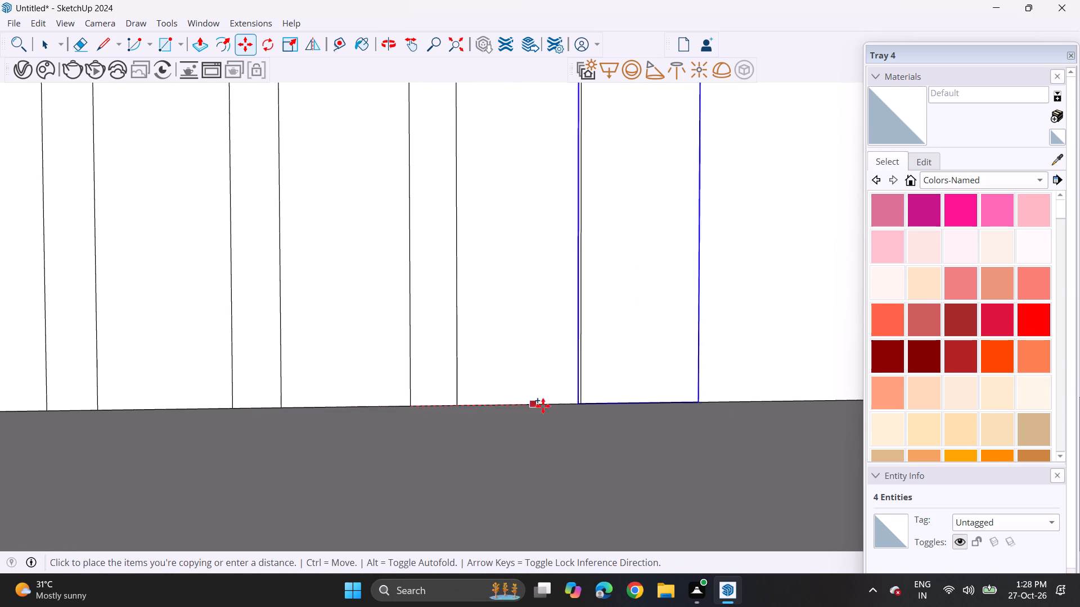
left_click(579, 405)
left_click(581, 401)
left_click(748, 400)
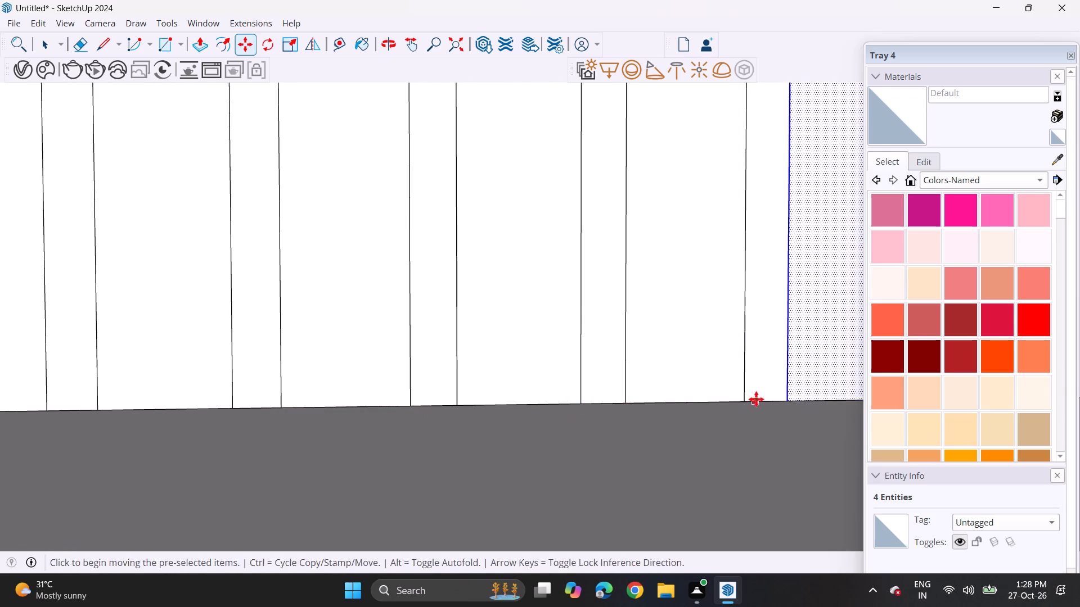
Add four more copies of the selected strip along the back wall, snapping between bottom corners to keep the gap equal.
middle_click_drag(742, 399, 137, 404, "shift")
left_click(136, 407)
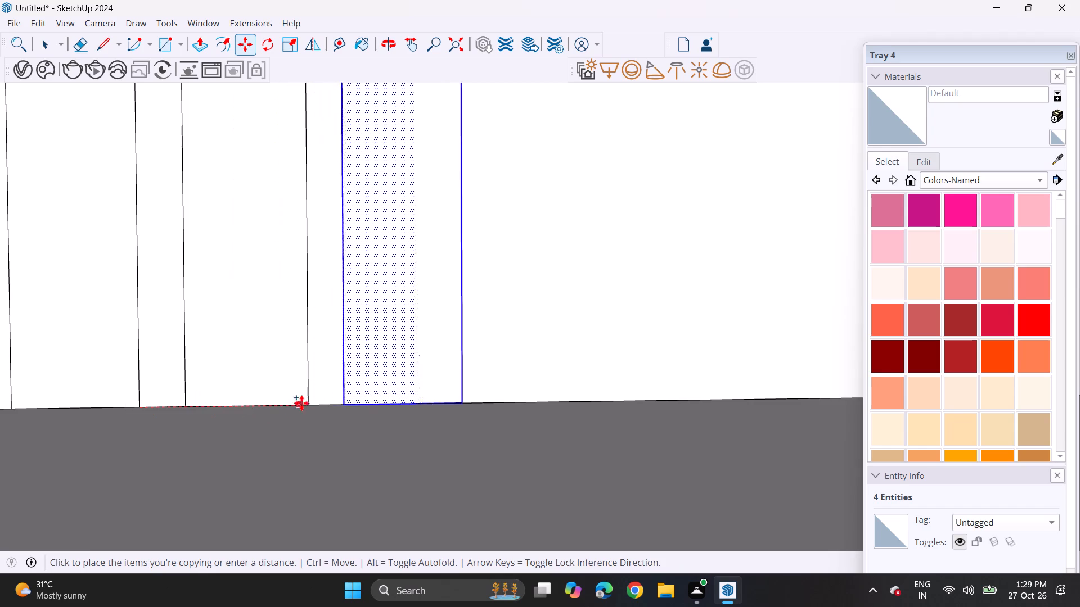
left_click(308, 401)
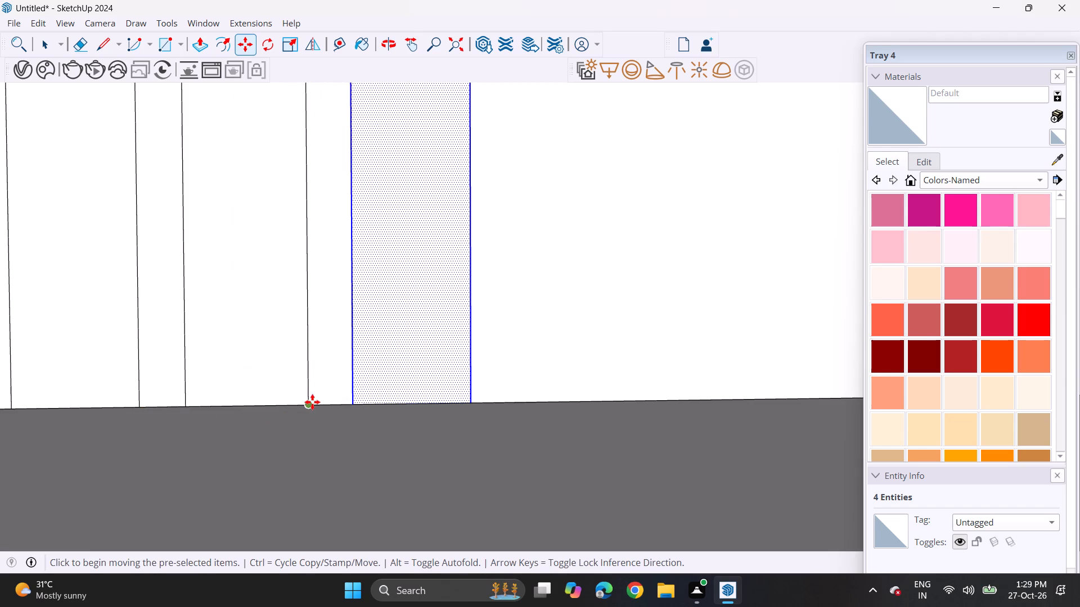
left_click(312, 402)
left_click(474, 402)
left_click(473, 403)
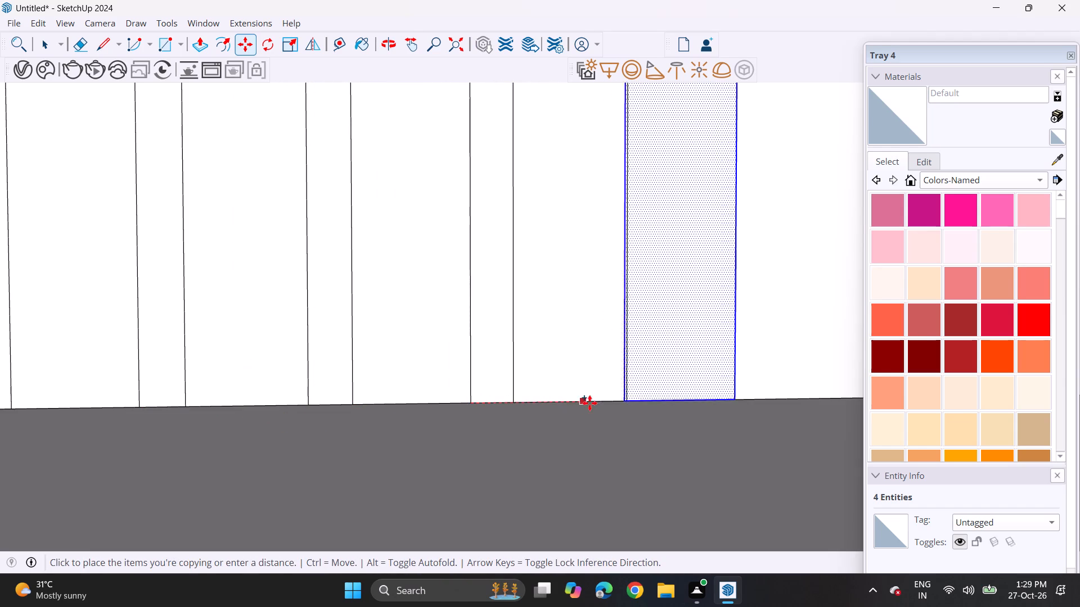
left_click(625, 395)
left_click(630, 400)
left_click(775, 398)
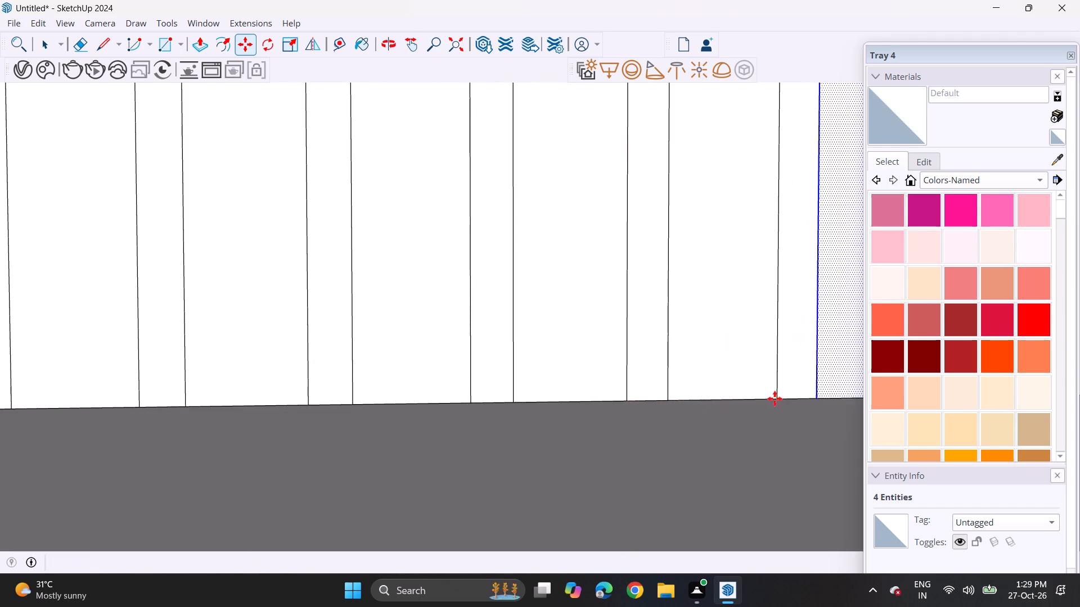
Complete the strip row with four further copies at the same corner-to-corner spacing, ending beside the adjoining side wall.
middle_click_drag(775, 392, 95, 393, "shift")
left_click(99, 397)
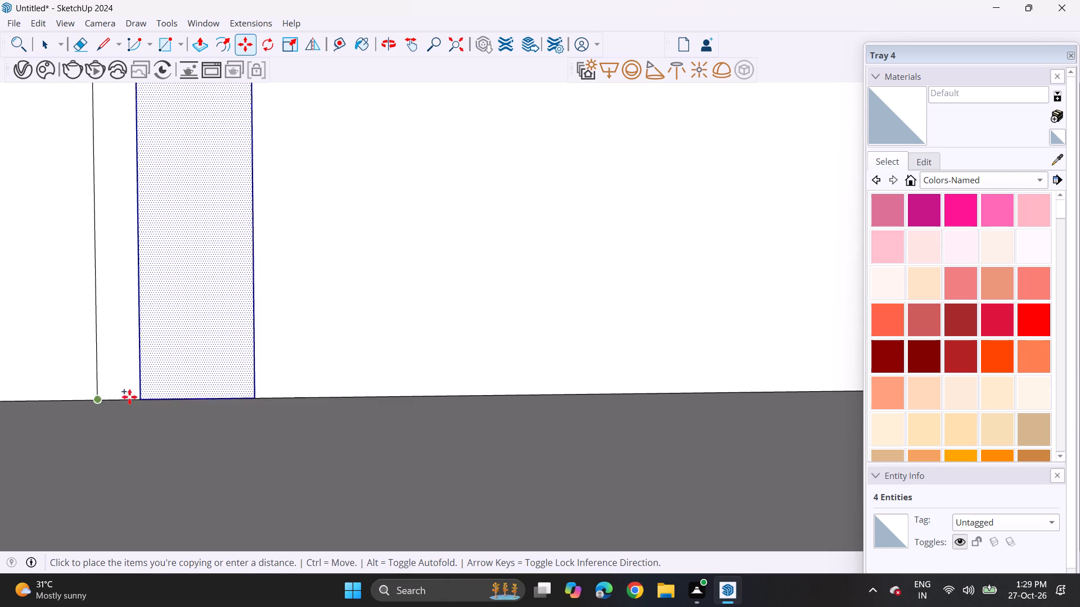
left_click(262, 398)
left_click(258, 397)
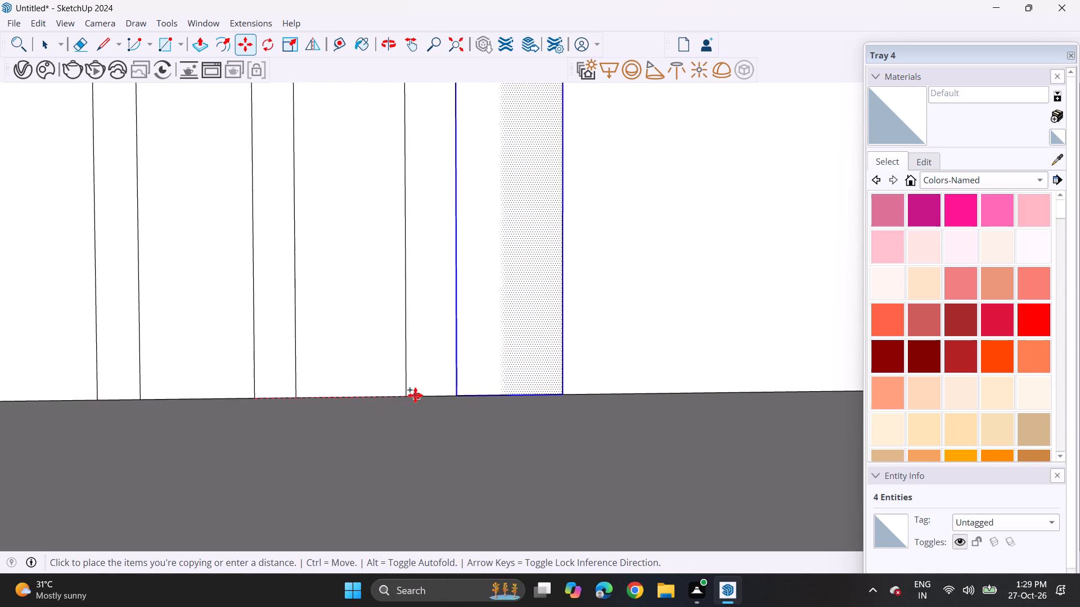
left_click(409, 394)
left_click(408, 399)
left_click(548, 392)
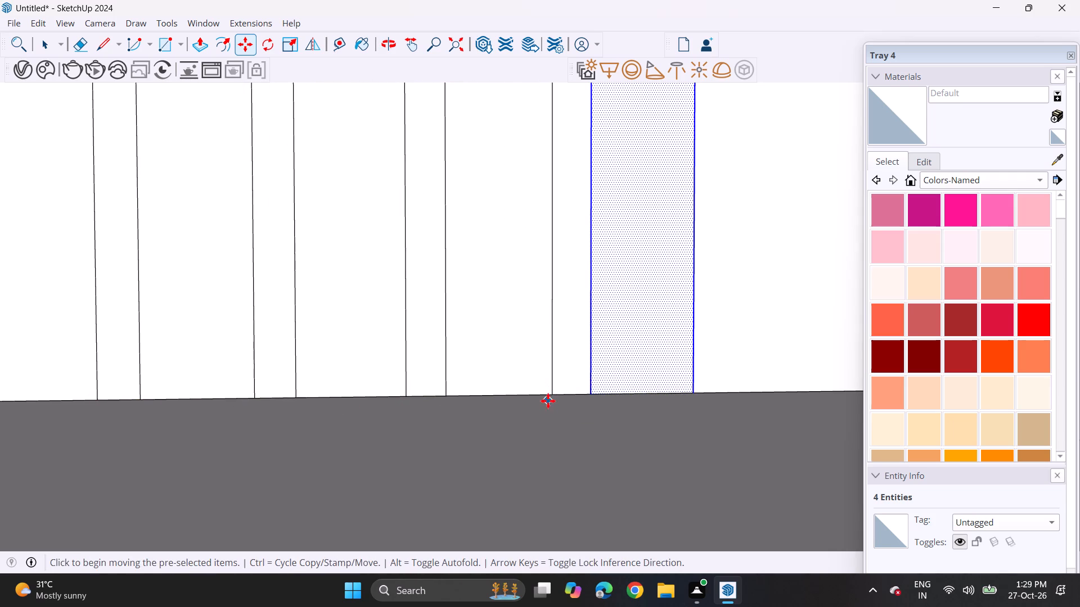
left_click(549, 394)
left_click(697, 392)
Examine the strip row from its end at the side wall out to the whole room interior, and end the copying.
middle_click_drag(679, 392, 628, 392, "shift")
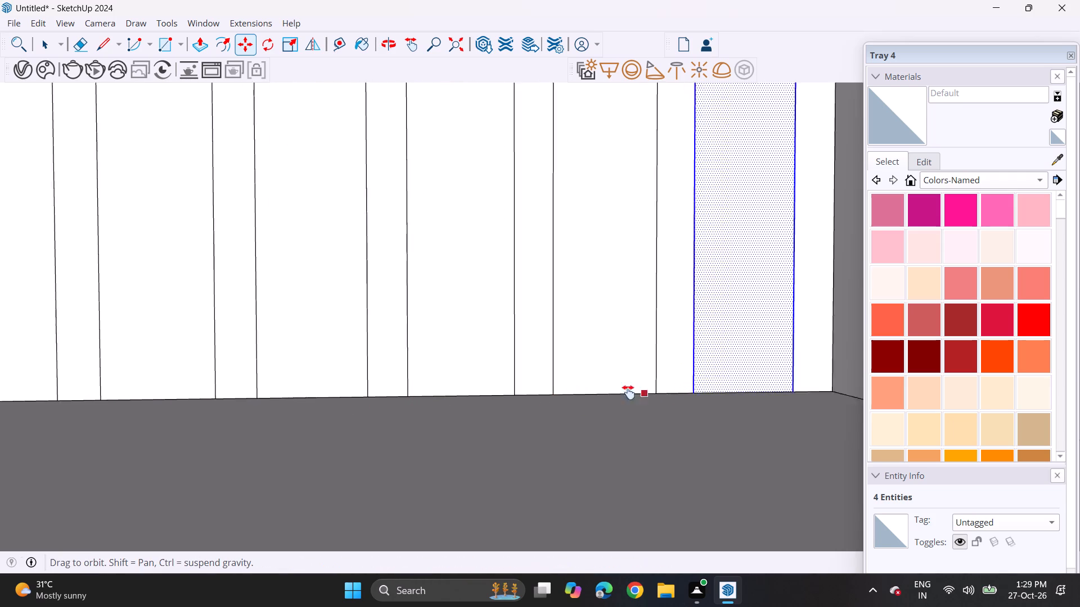
middle_click_drag(628, 392, 348, 416, "shift")
scroll(355, 404, "down", 3)
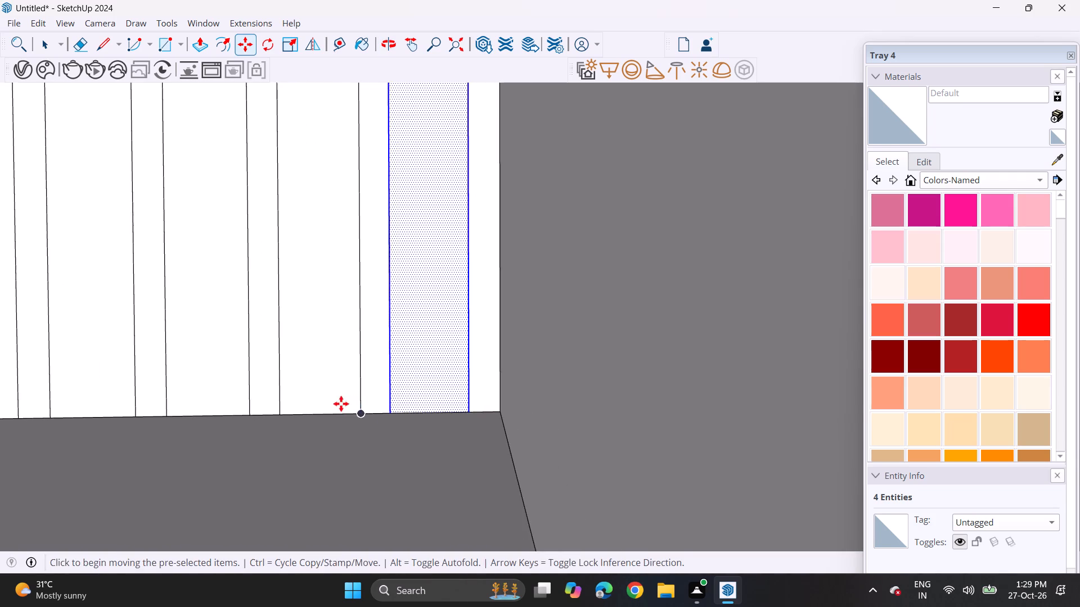
middle_click_drag(364, 407, 733, 409, "shift")
scroll(739, 409, "up", 2)
scroll(551, 388, "down", 1)
scroll(548, 392, "up", 1)
scroll(548, 392, "down", 4)
scroll(547, 396, "up", 1)
scroll(513, 401, "down", 17)
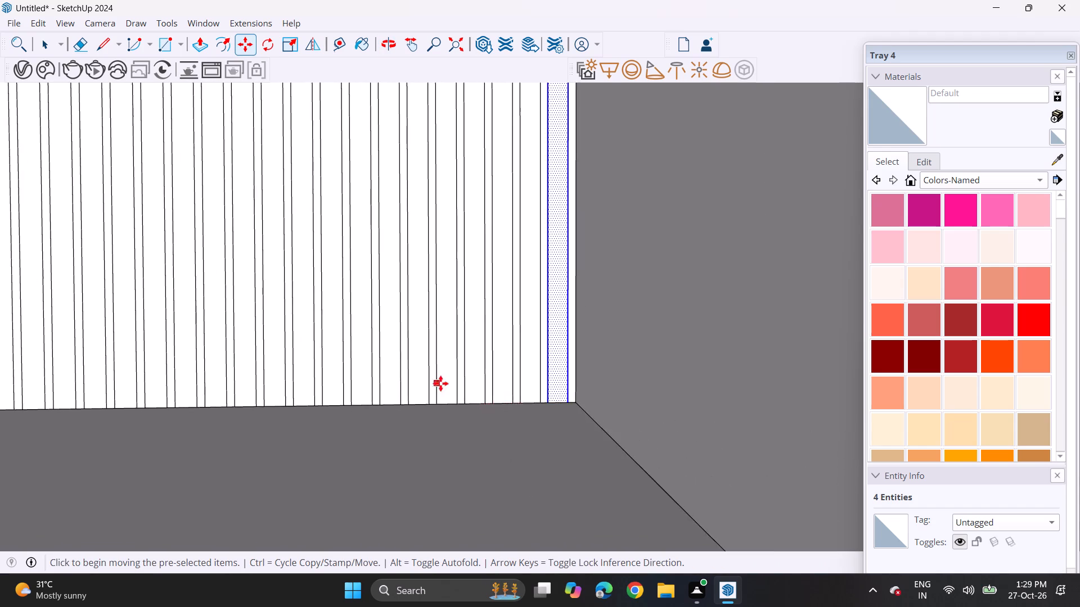
middle_click_drag(443, 384, 712, 402, "shift")
scroll(628, 368, "down", 4)
scroll(618, 382, "up", 2)
scroll(573, 384, "down", 4)
scroll(570, 388, "up", 1)
scroll(521, 363, "down", 6)
middle_click_drag(500, 337, 492, 409)
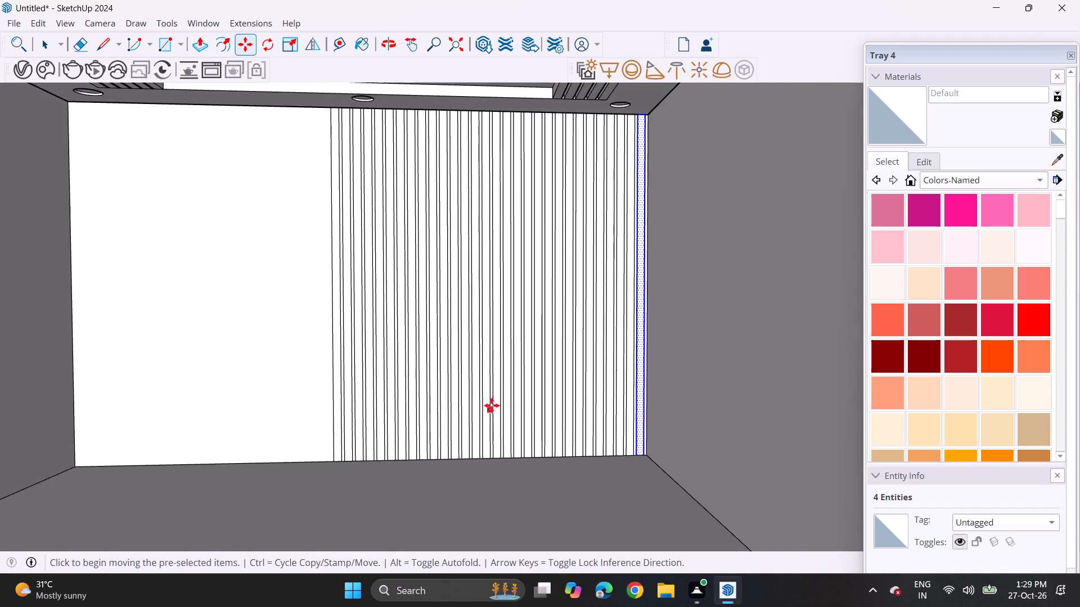
scroll(487, 385, "down", 3)
middle_click_drag(494, 395, 506, 403, "shift")
middle_click(488, 387)
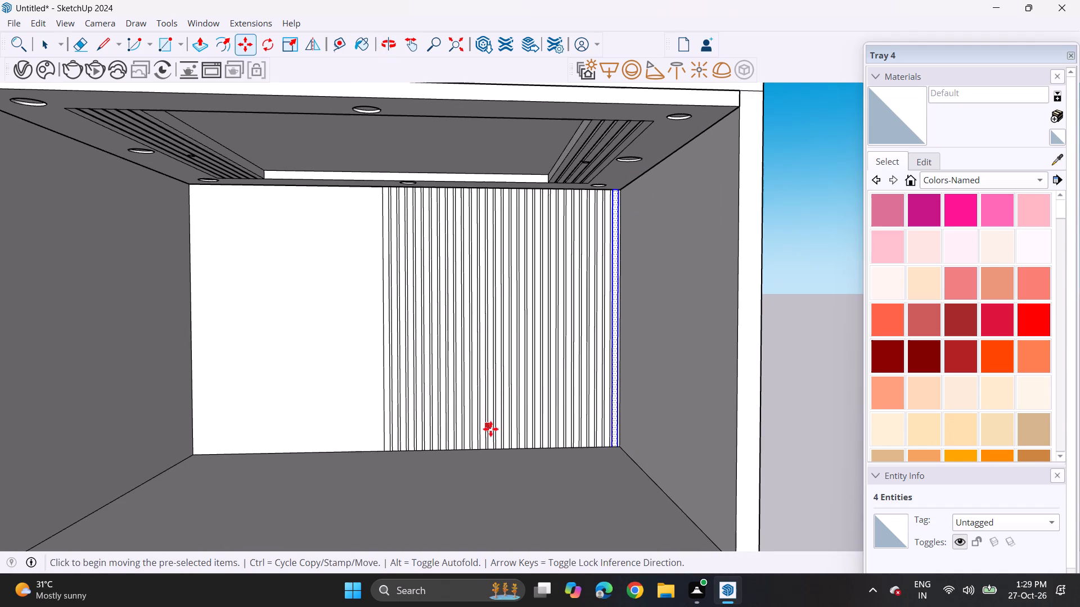
key("space")
left_click(492, 464)
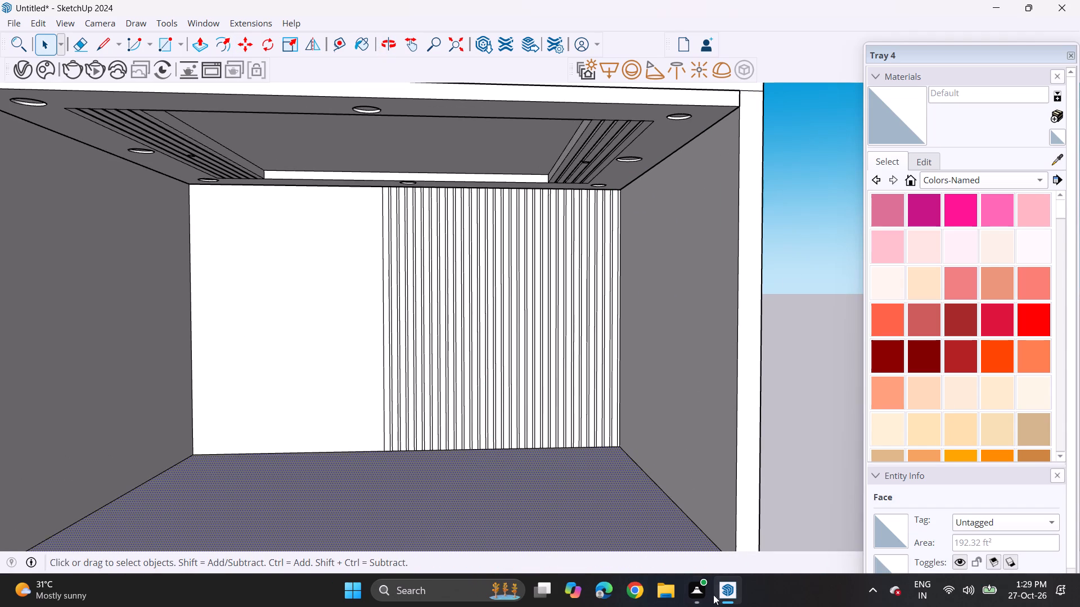
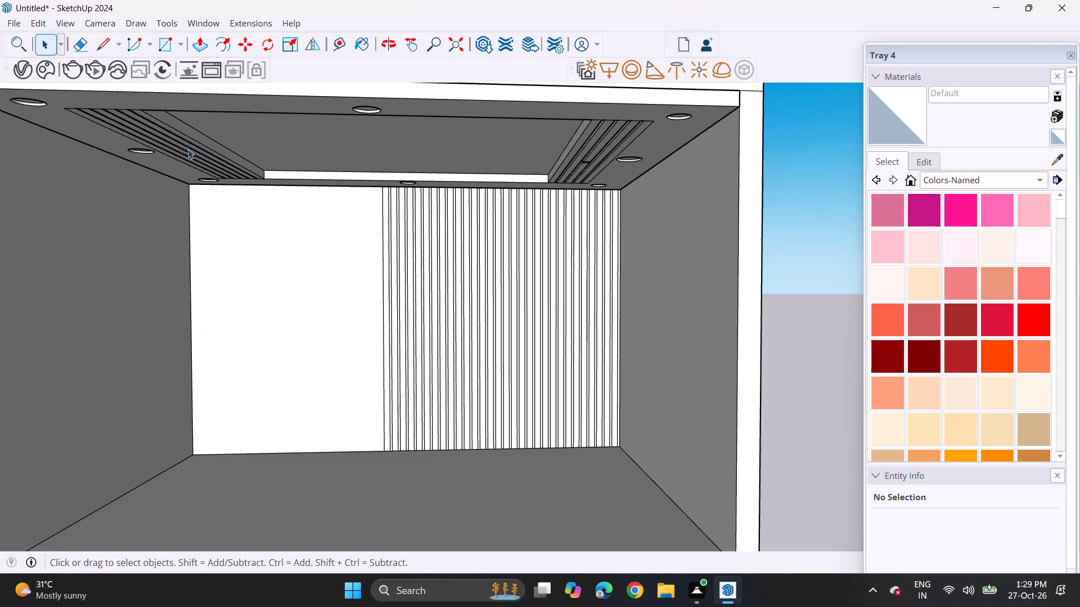
Draw a thin horizontal rectangle across the upper part of the strip row, from its free edge to the side wall.
left_click(166, 45)
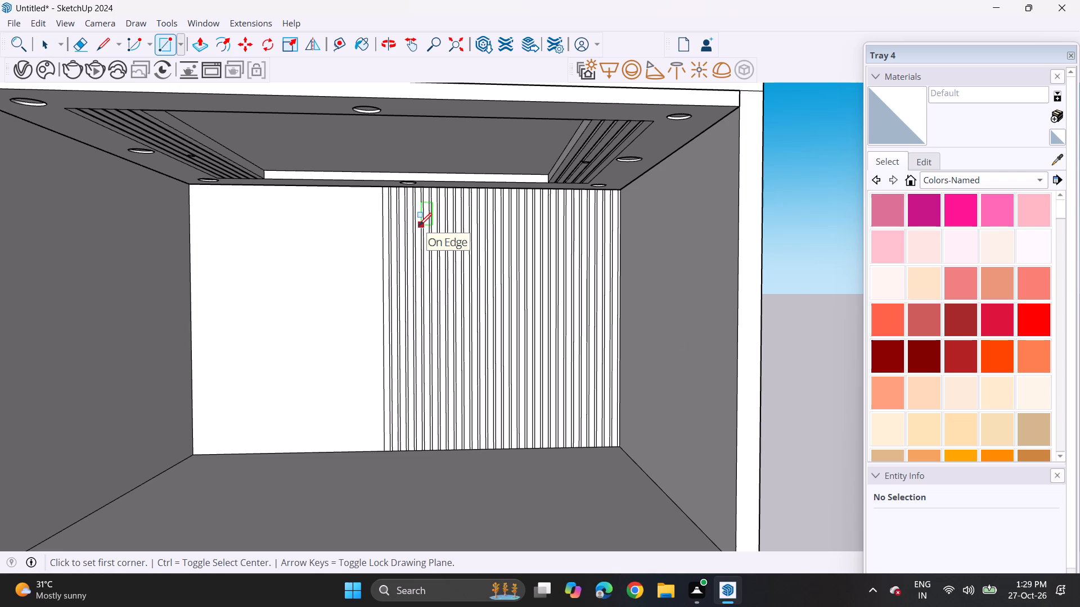
scroll(419, 225, "up", 5)
scroll(371, 193, "up", 3)
scroll(370, 193, "down", 1)
scroll(369, 193, "up", 1)
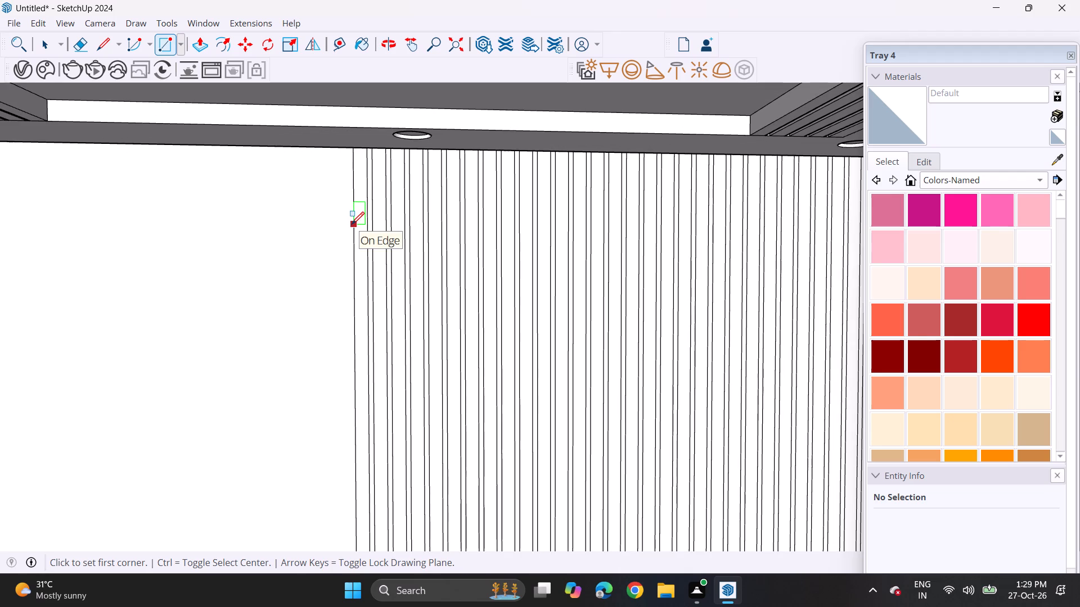
left_click(352, 224)
scroll(490, 245, "down", 4)
middle_click_drag(502, 258, 421, 216)
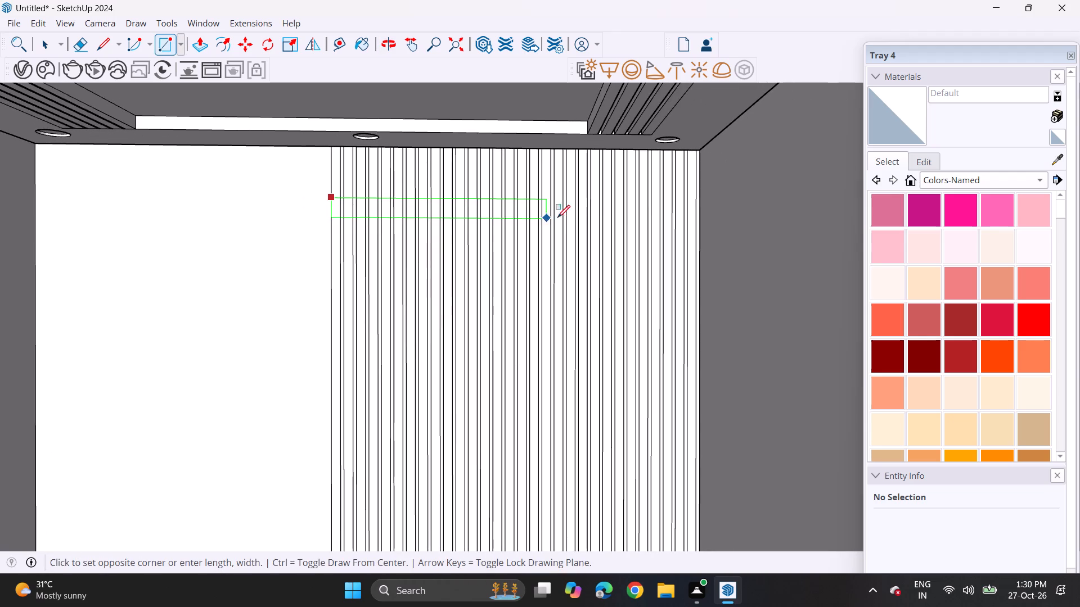
left_click(701, 213)
Draw an upright rectangle about eight strips wide just below the horizontal band, starting two strips in from the row's free edge.
middle_click_drag(464, 265, 559, 248)
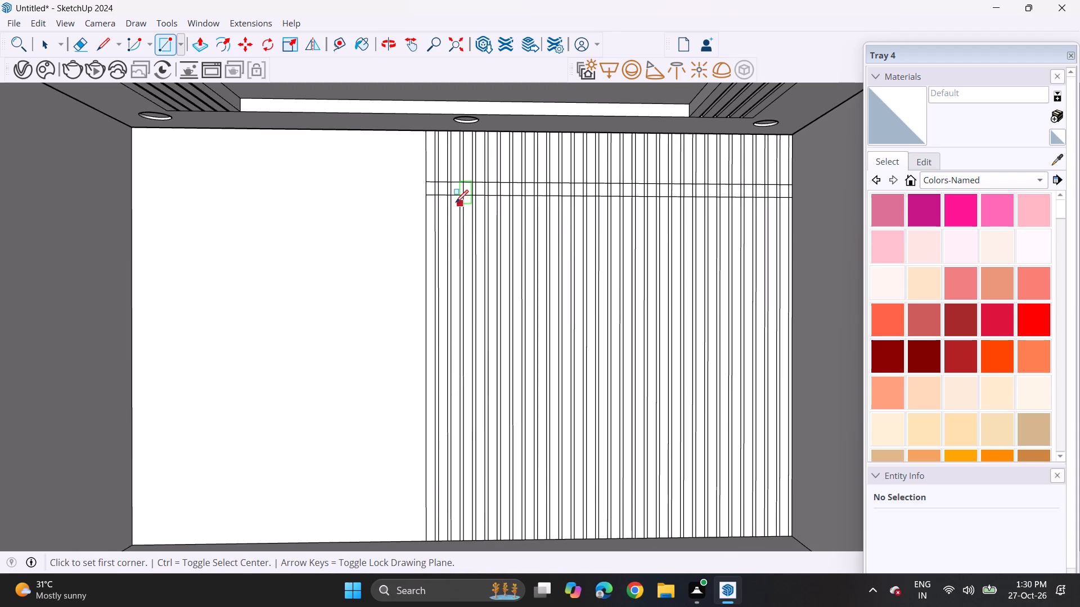
left_click(452, 206)
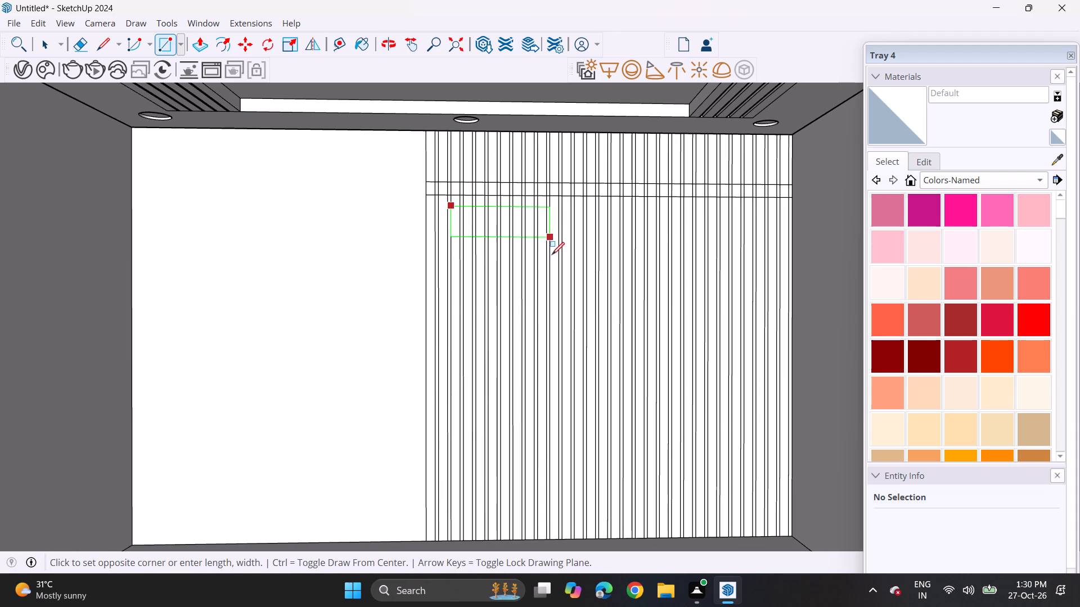
middle_click_drag(563, 305, 566, 253, "shift")
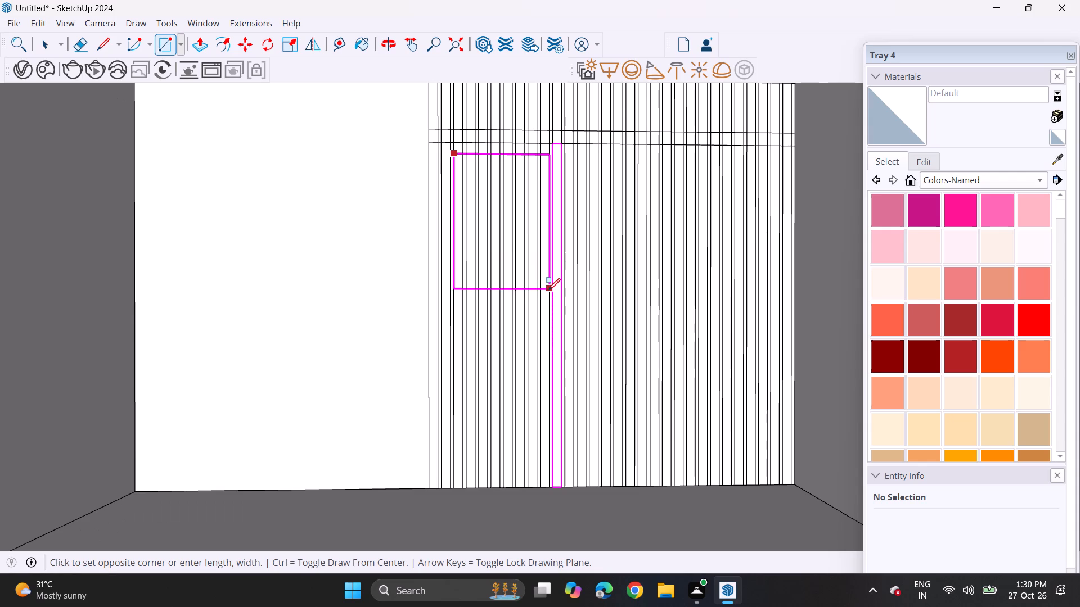
left_click(548, 324)
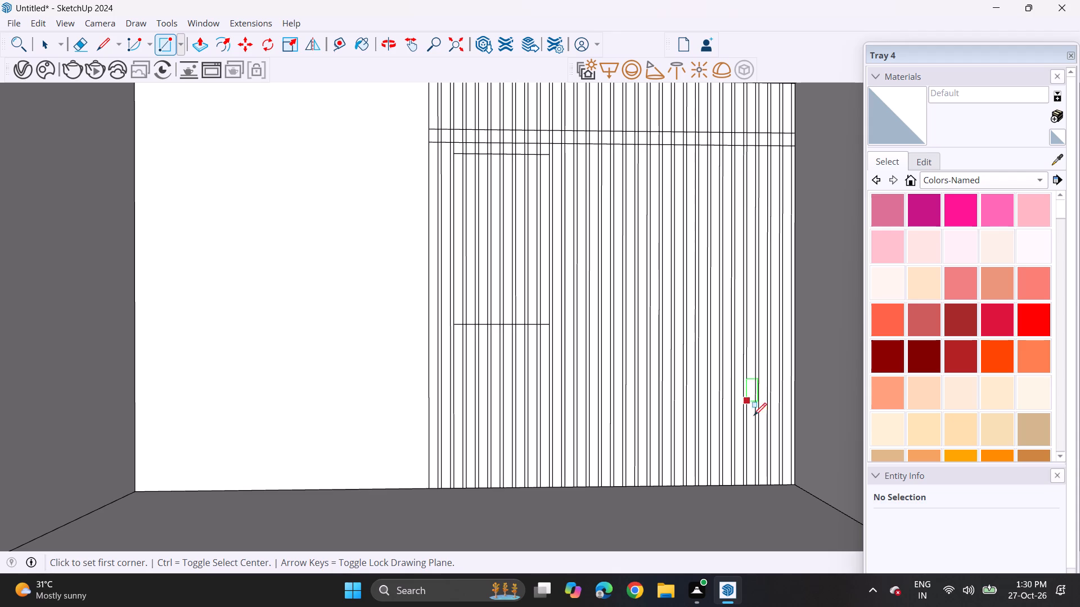
Draw a large rectangle from the floor edge near the side wall to just below the band, and erase the strip lines inside it.
left_click(763, 483)
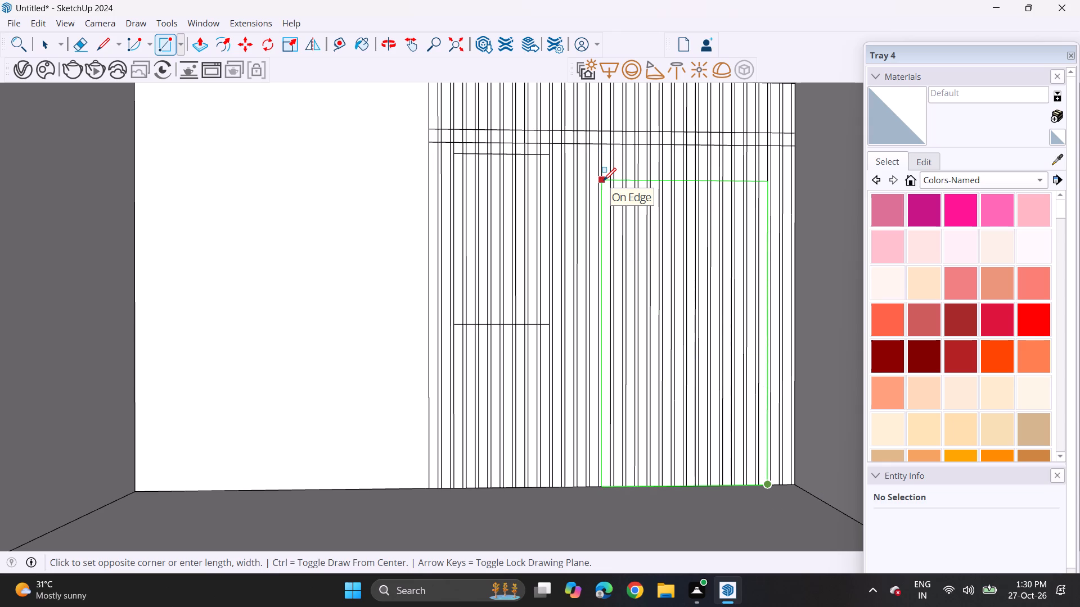
left_click(575, 174)
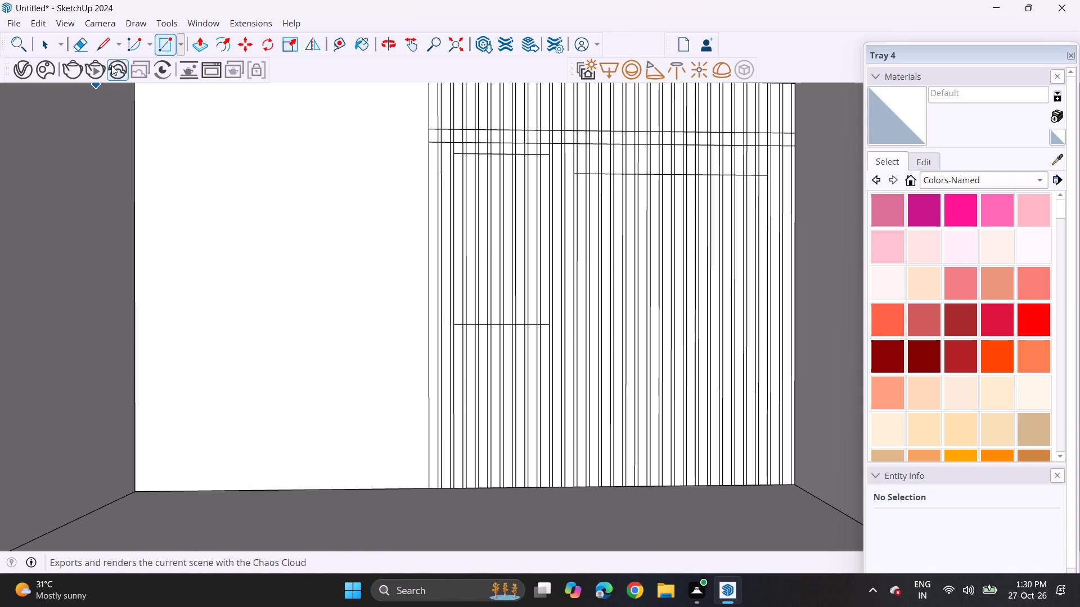
left_click(82, 47)
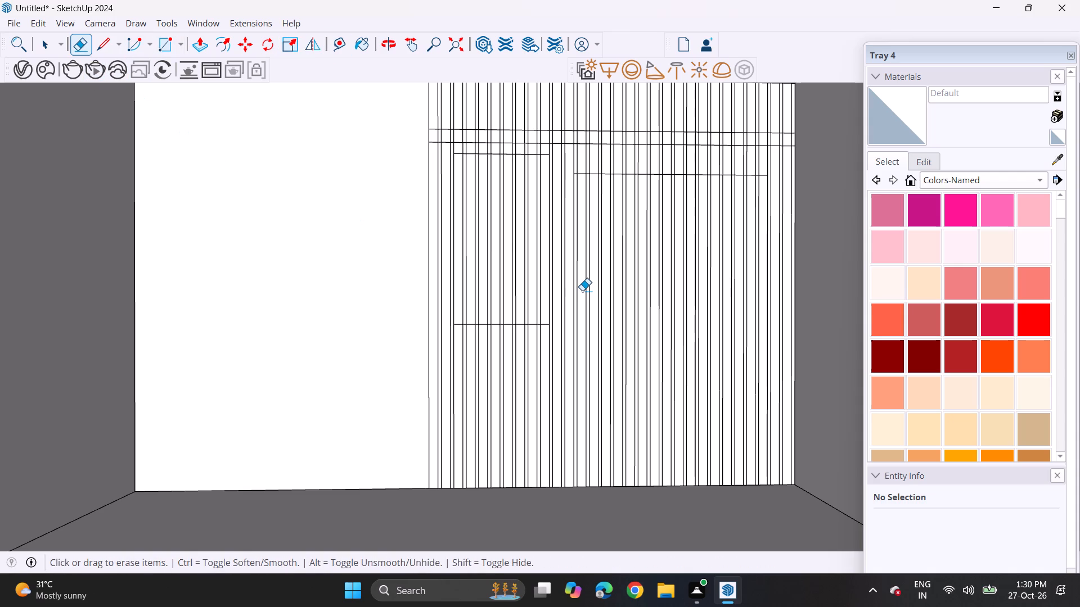
left_click(578, 286)
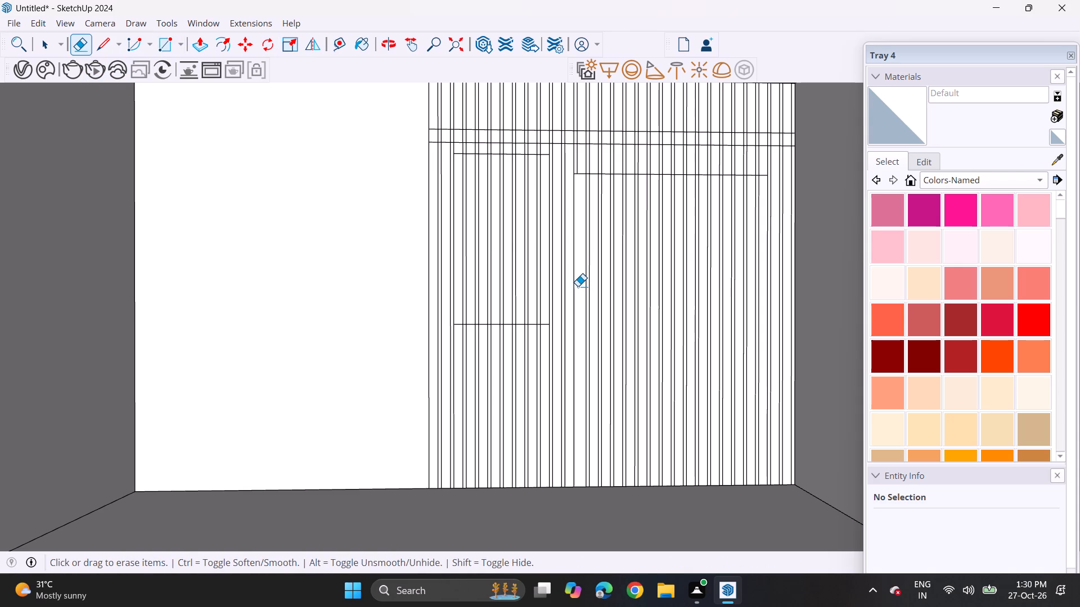
left_click_drag(578, 286, 745, 302)
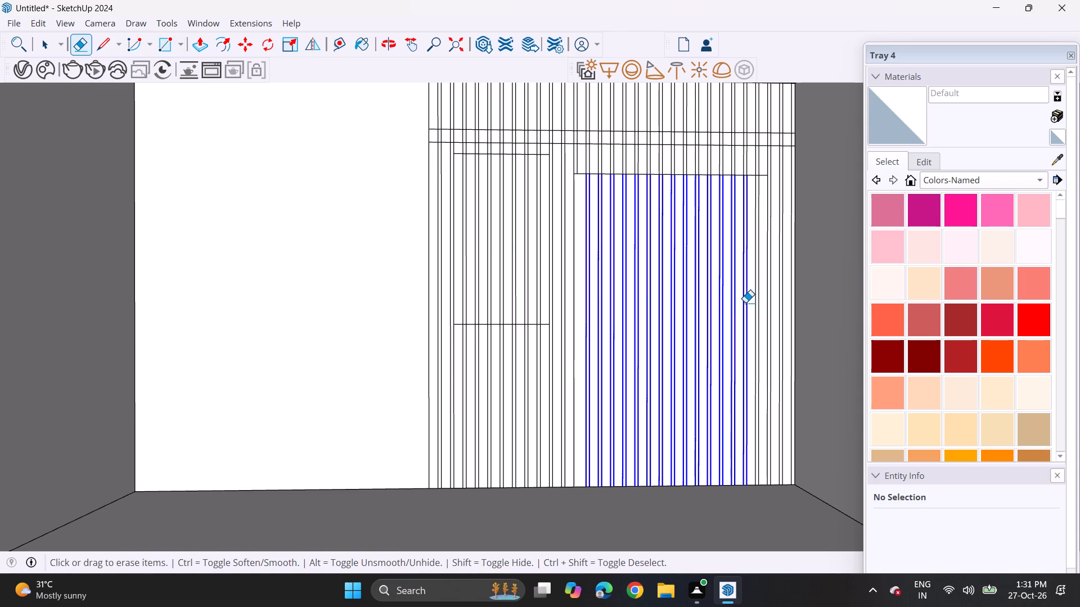
left_click_drag(745, 302, 758, 306)
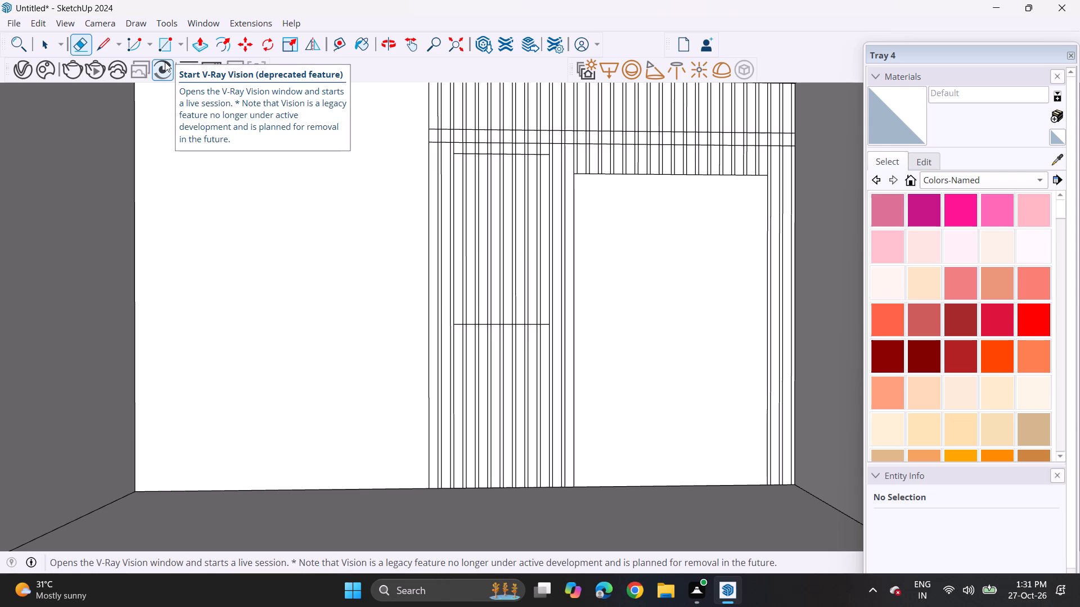
Draw a half-circle arc bulging downward between the two bottom corners of the smaller upright rectangle.
left_click(176, 46)
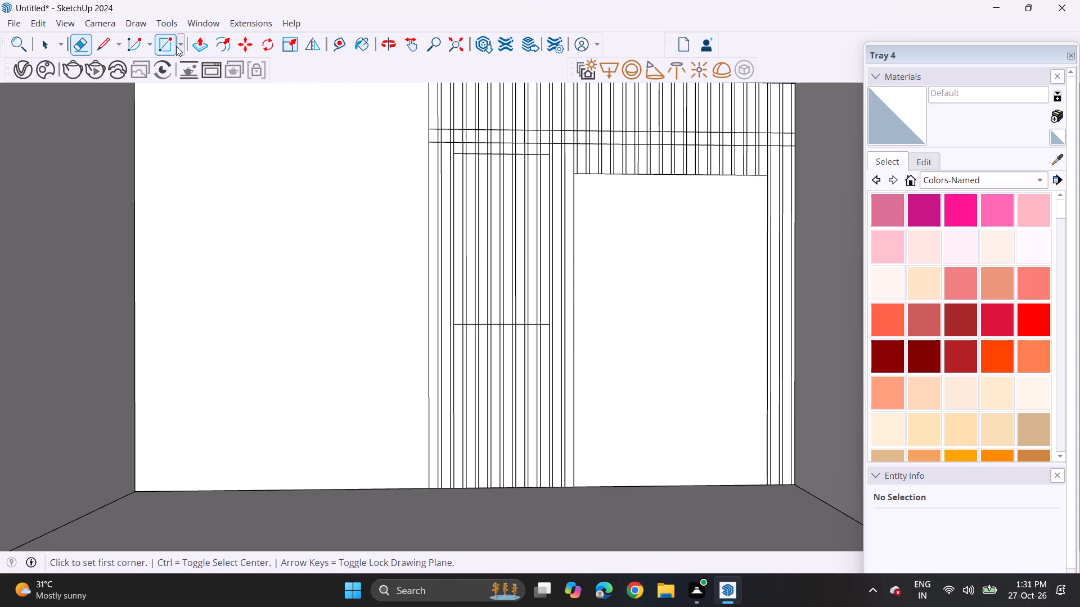
left_click(150, 42)
left_click(157, 80)
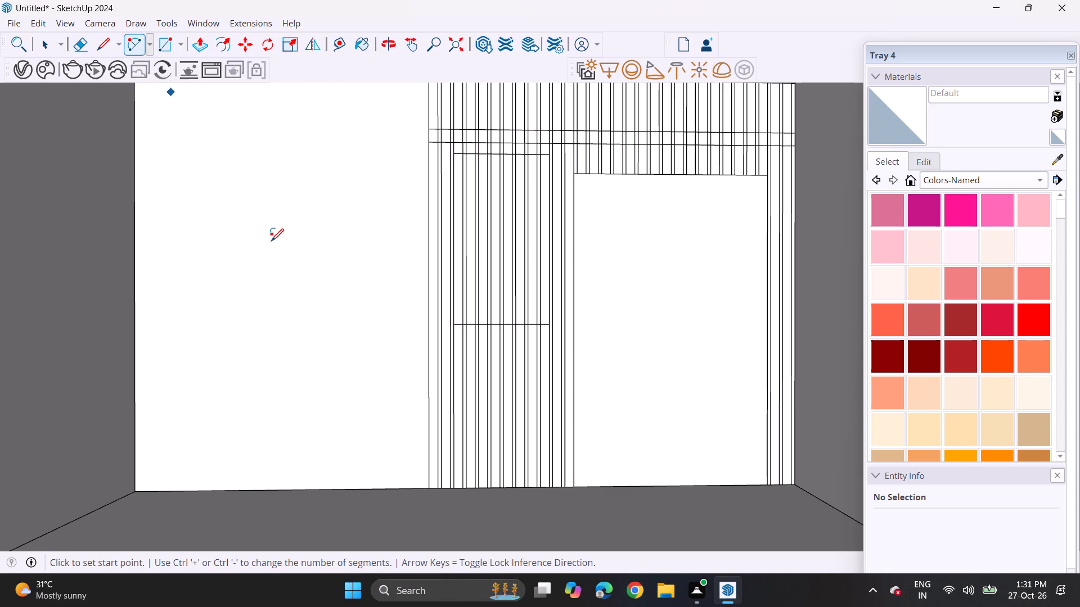
left_click(453, 324)
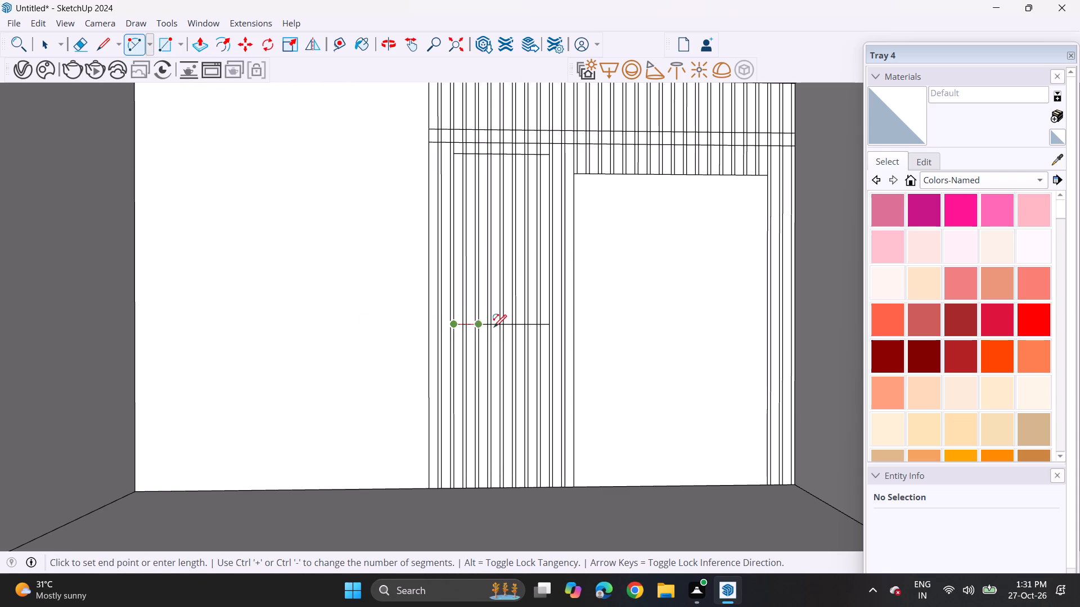
left_click(551, 326)
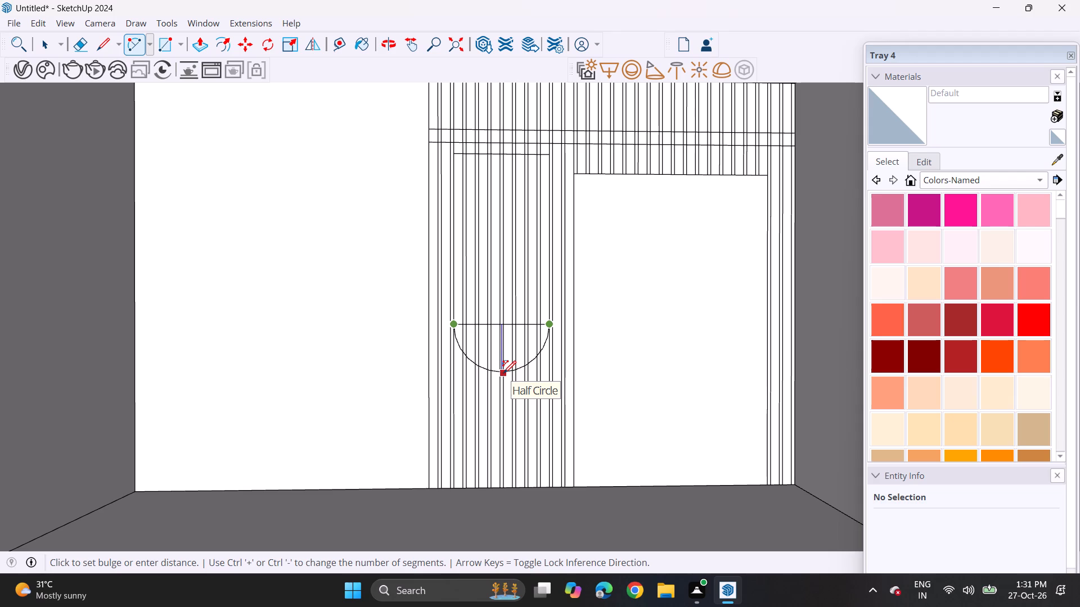
left_click(503, 373)
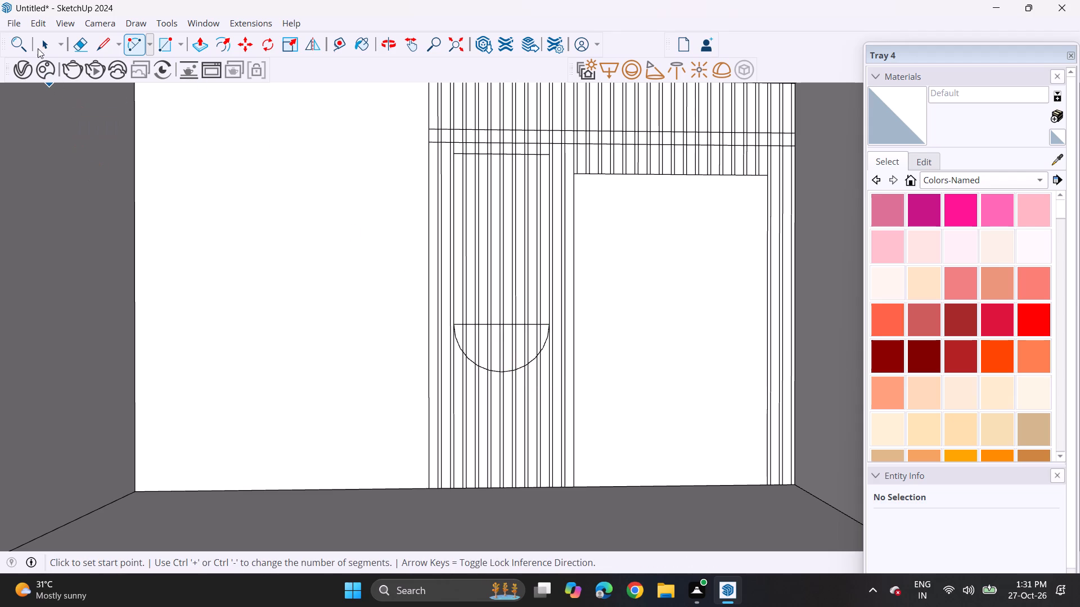
Erase the strip lines inside the smaller rectangle and half circle, plus the line dividing them, to form one round-bottomed panel.
left_click(76, 44)
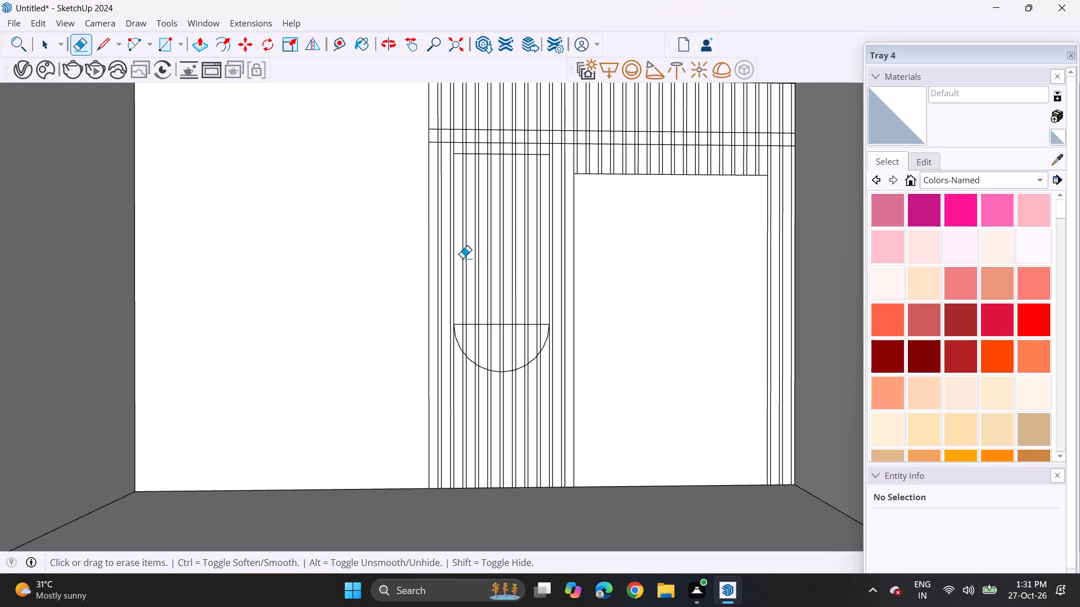
left_click_drag(462, 258, 543, 279)
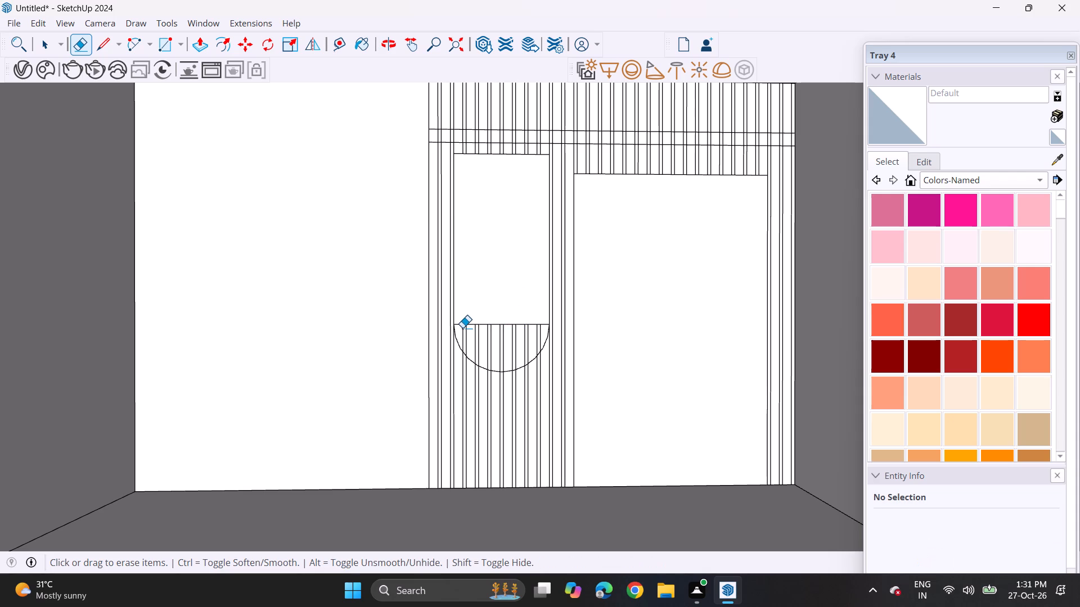
left_click_drag(462, 328, 539, 332)
left_click_drag(505, 319, 508, 326)
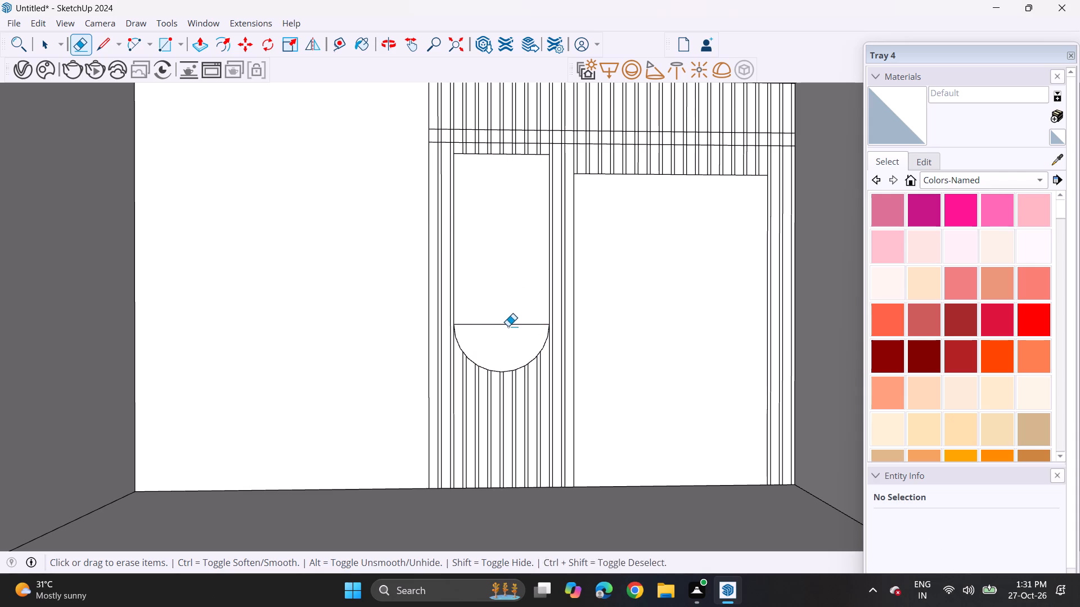
left_click_drag(508, 326, 508, 328)
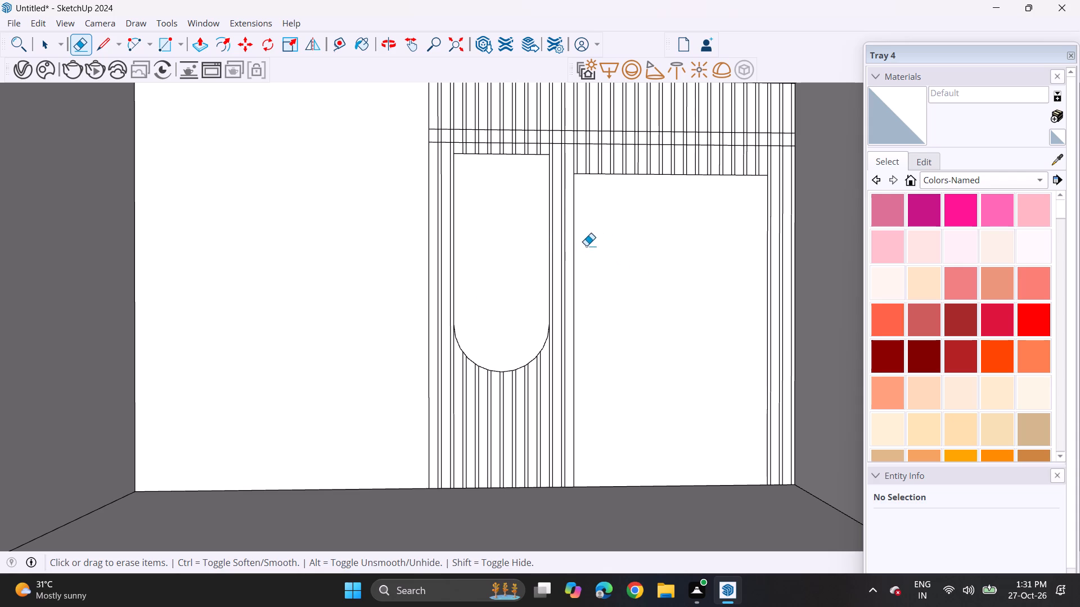
Erase the strip lines crossing the horizontal band, from its free end to above the large rectangle's near side.
middle_click_drag(549, 252, 511, 269, "shift")
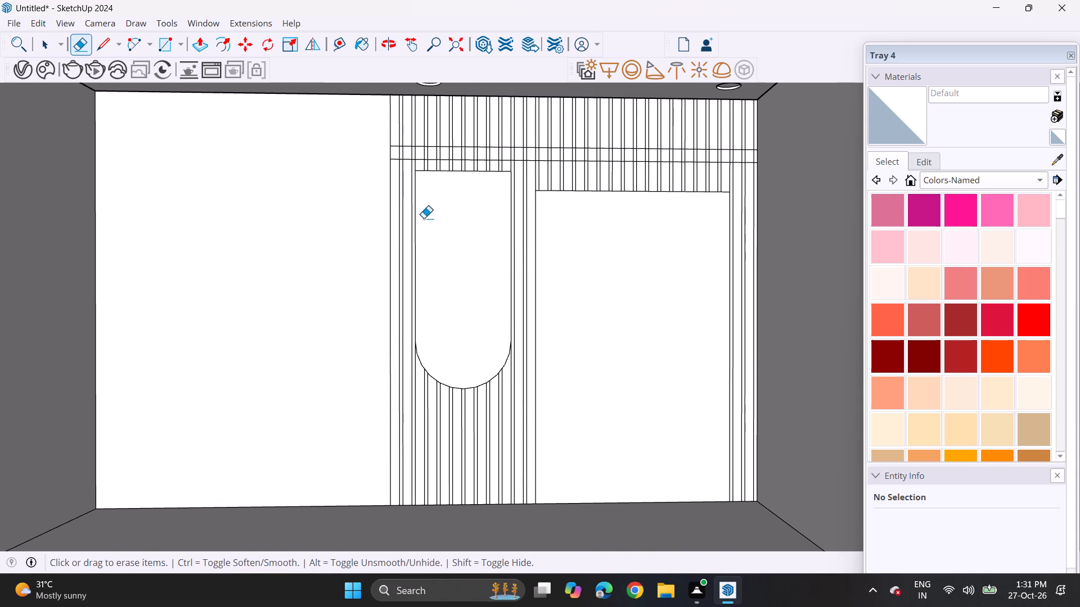
scroll(391, 174, "up", 1)
scroll(390, 173, "down", 1)
scroll(389, 167, "up", 2)
left_click_drag(400, 153, 472, 152)
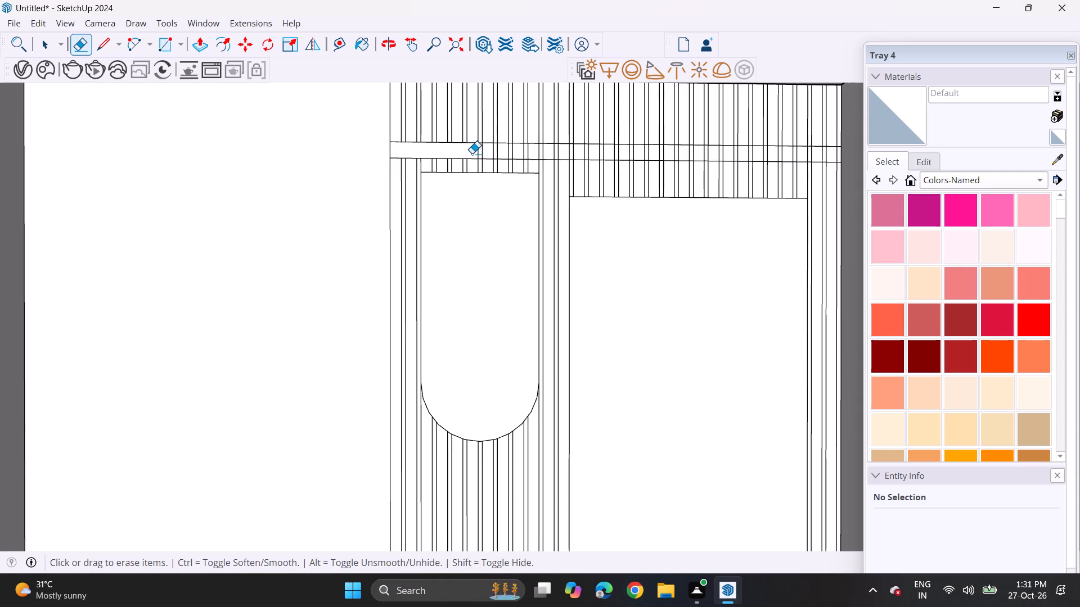
left_click_drag(472, 153, 609, 152)
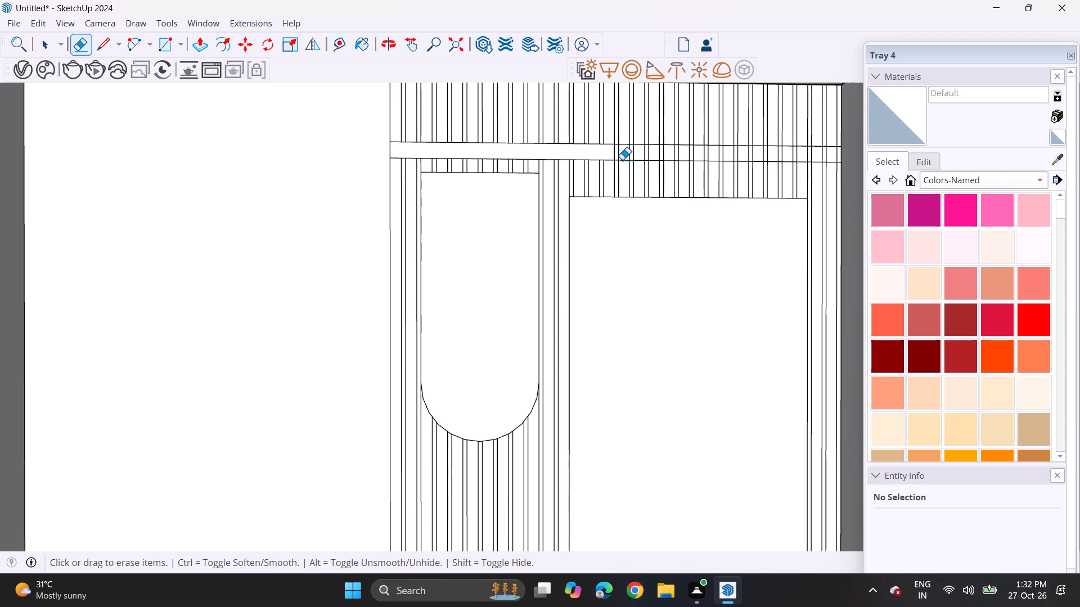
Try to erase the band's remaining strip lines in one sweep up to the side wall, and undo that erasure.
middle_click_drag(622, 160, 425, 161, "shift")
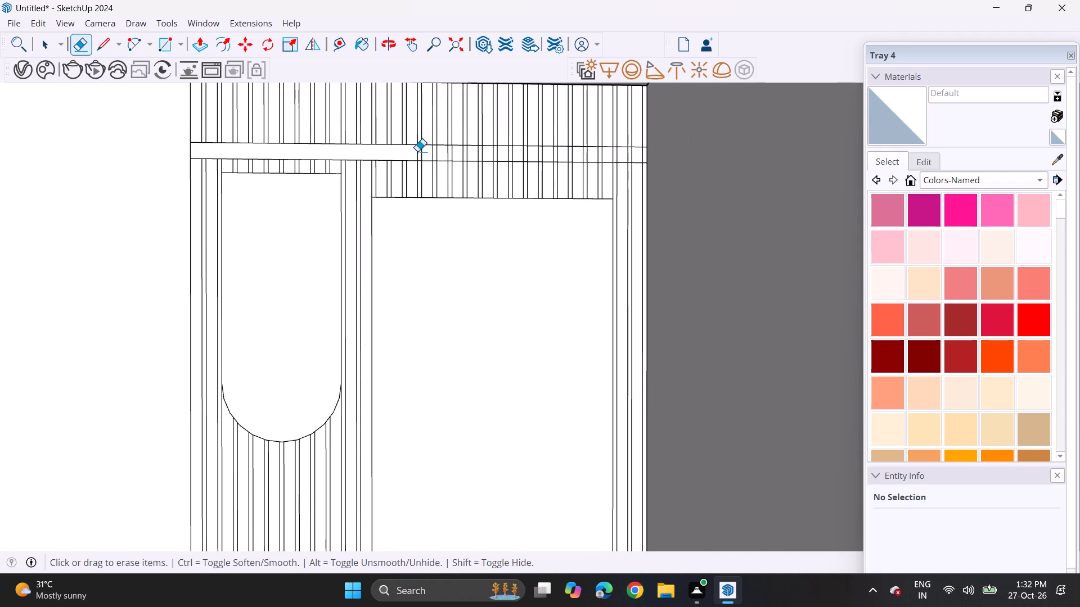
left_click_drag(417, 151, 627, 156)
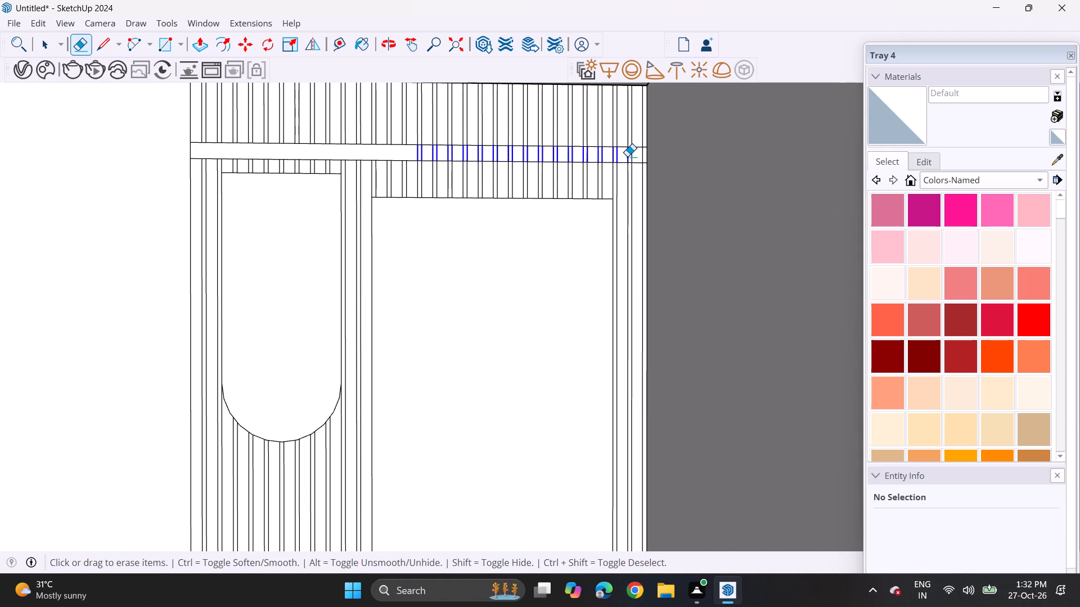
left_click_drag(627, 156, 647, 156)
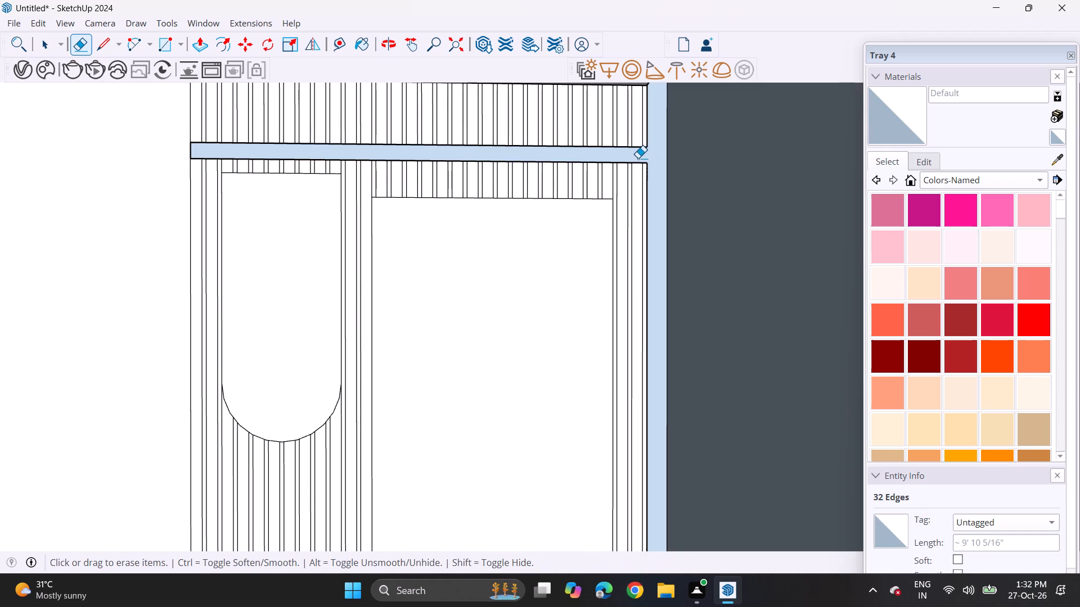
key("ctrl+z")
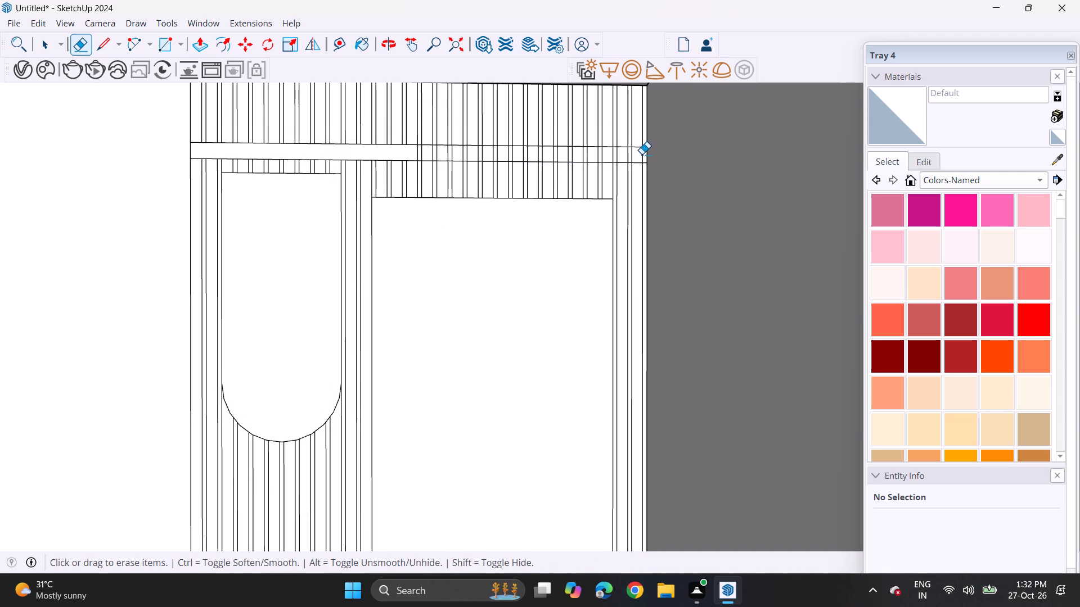
Erase the remaining strip lines inside the horizontal band, working from beside the side wall back to the already cleared part.
left_click(642, 155)
left_click_drag(633, 156, 596, 160)
left_click_drag(588, 160, 563, 153)
left_click_drag(542, 153, 537, 152)
left_click_drag(521, 151, 556, 151)
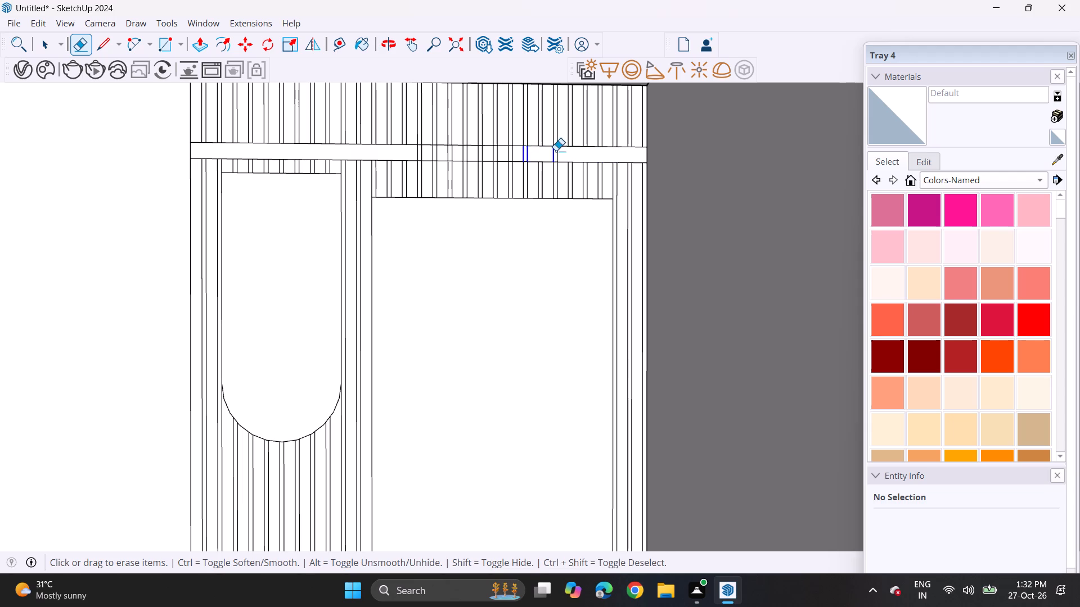
left_click(505, 152)
left_click_drag(508, 152, 519, 153)
left_click_drag(552, 152, 557, 152)
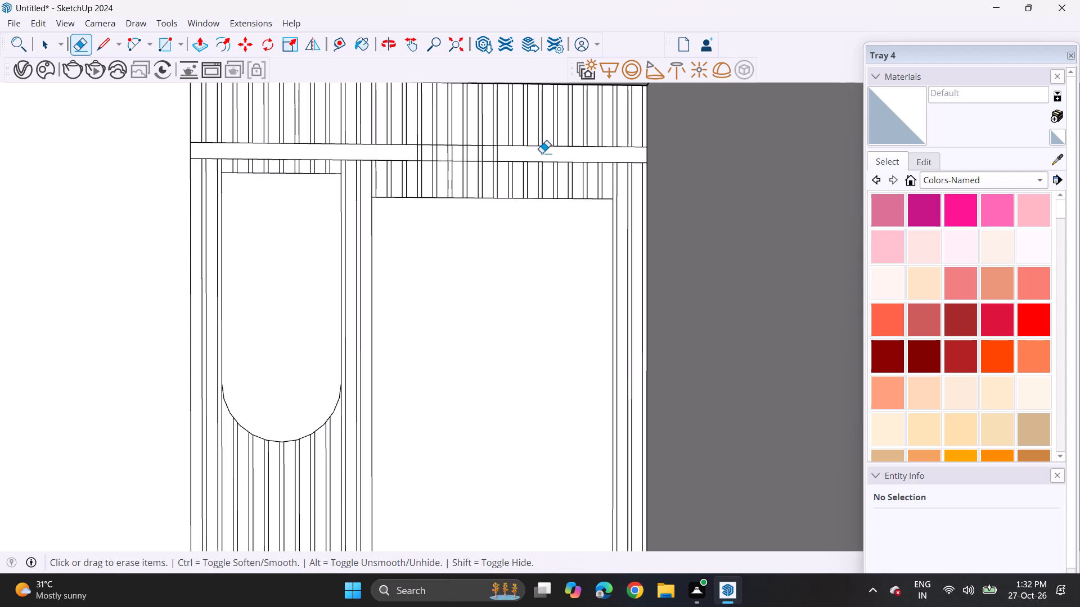
left_click_drag(498, 155, 471, 152)
left_click(471, 152)
left_click_drag(413, 150, 475, 152)
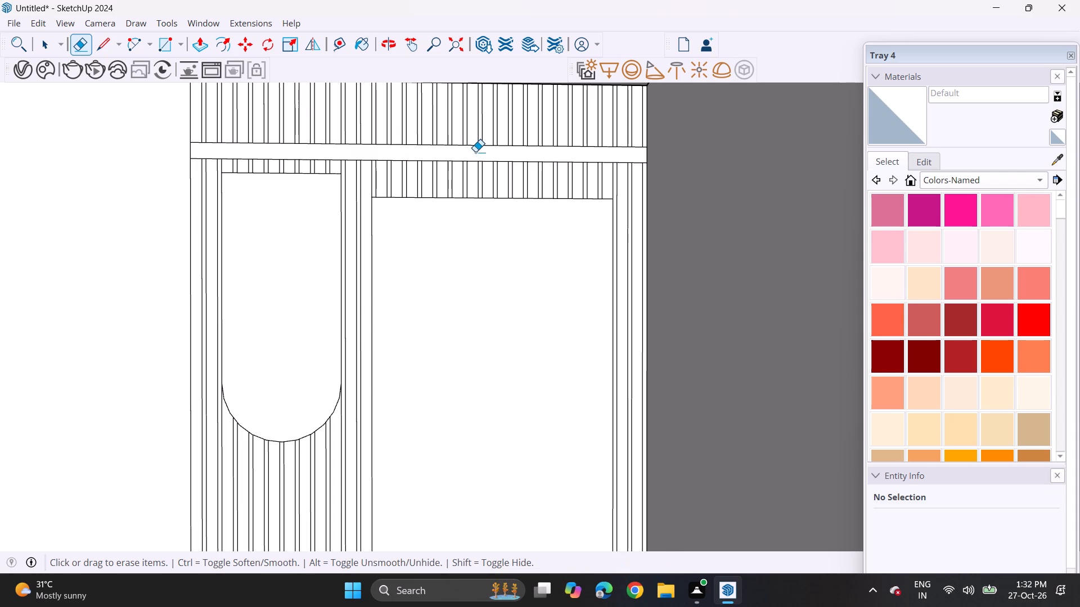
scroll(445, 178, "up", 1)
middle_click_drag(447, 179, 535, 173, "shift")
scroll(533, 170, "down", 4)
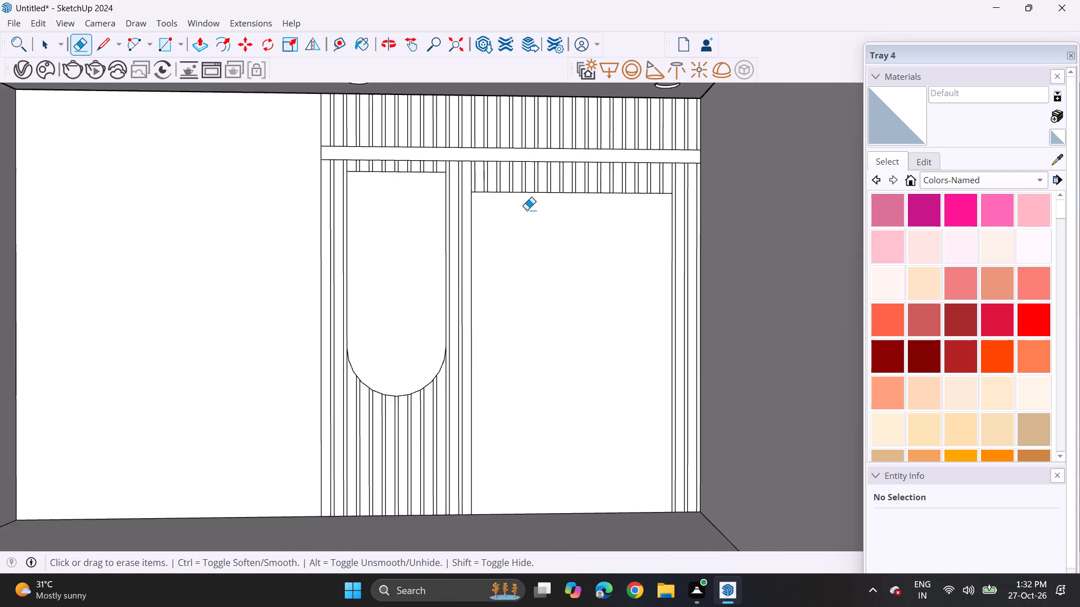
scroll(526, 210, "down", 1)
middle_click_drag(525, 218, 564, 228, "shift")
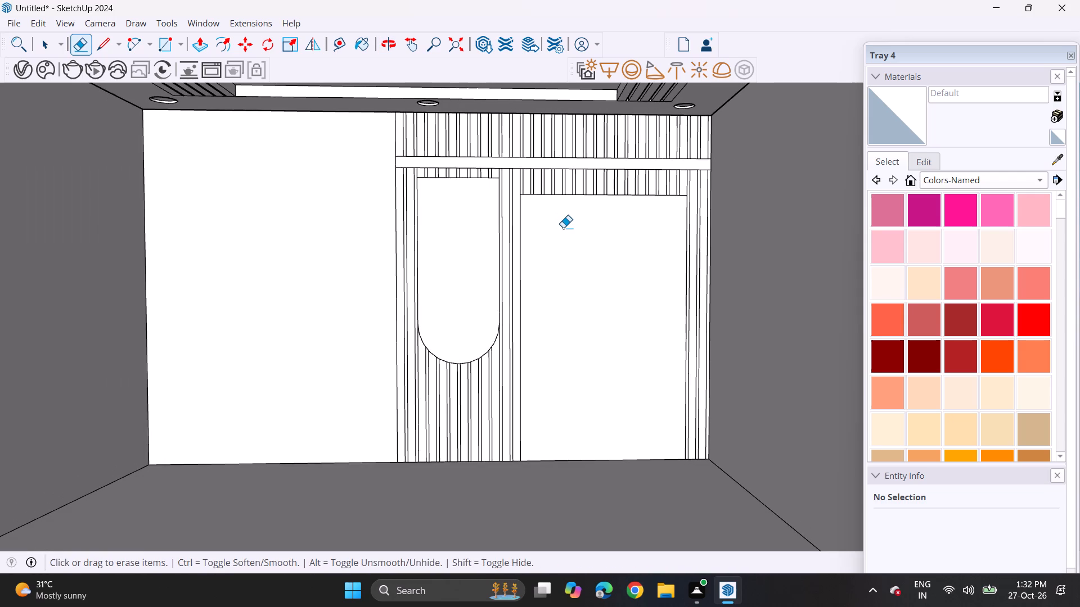
Push/Pull the horizontal band outward from the back wall to form a projecting ledge.
left_click(196, 42)
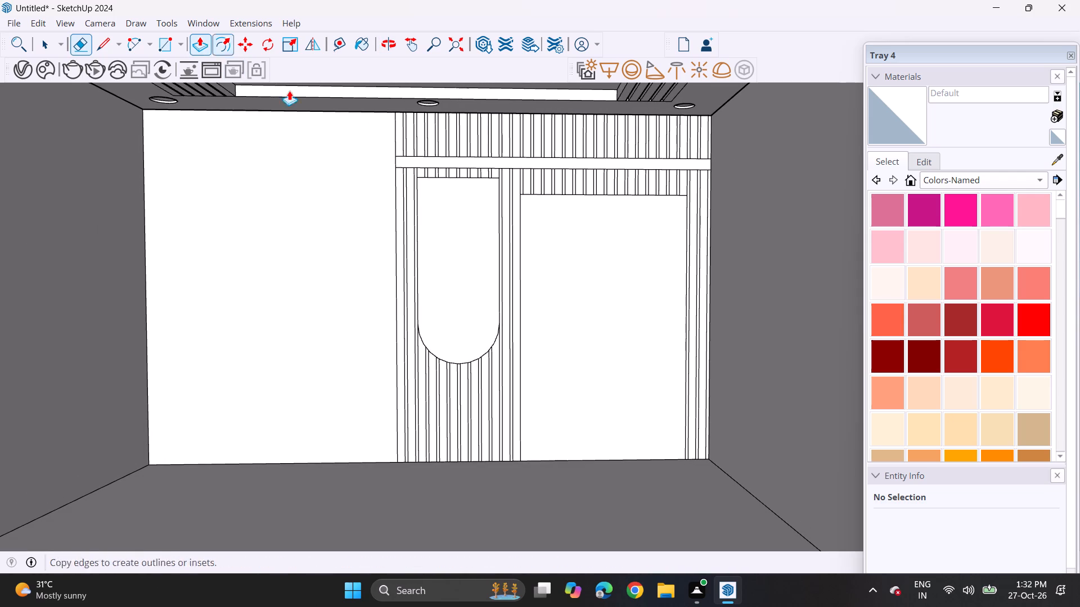
left_click(435, 160)
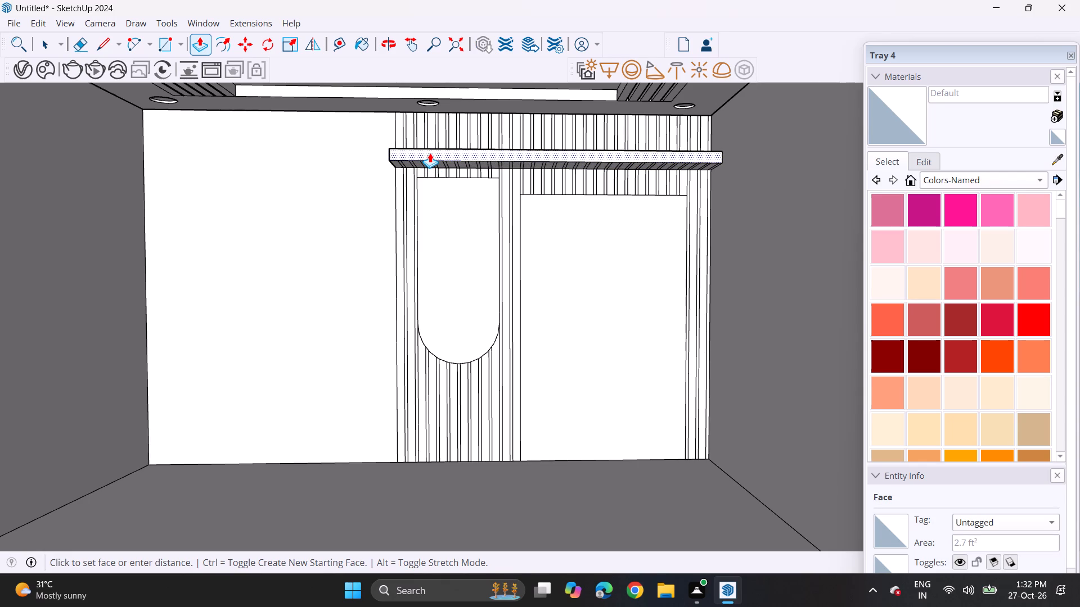
left_click(430, 153)
Erase the strip lines on the ledge's underside, from its free end to partway above the large rectangle.
left_click(79, 44)
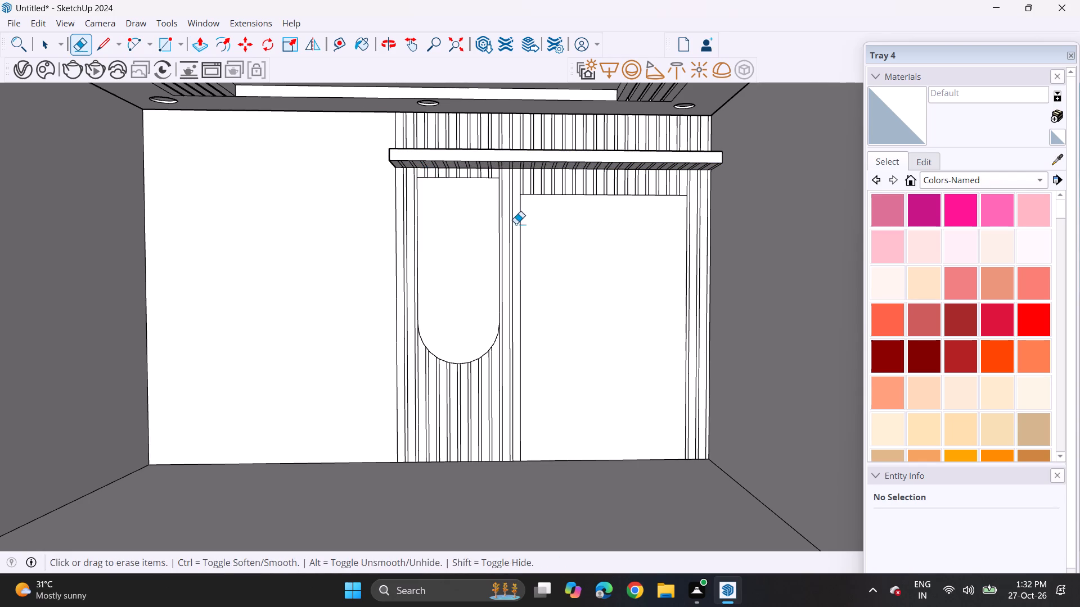
middle_click_drag(516, 221, 509, 176)
scroll(395, 182, "up", 6)
scroll(416, 170, "down", 1)
scroll(416, 170, "up", 3)
left_click_drag(413, 160, 527, 158)
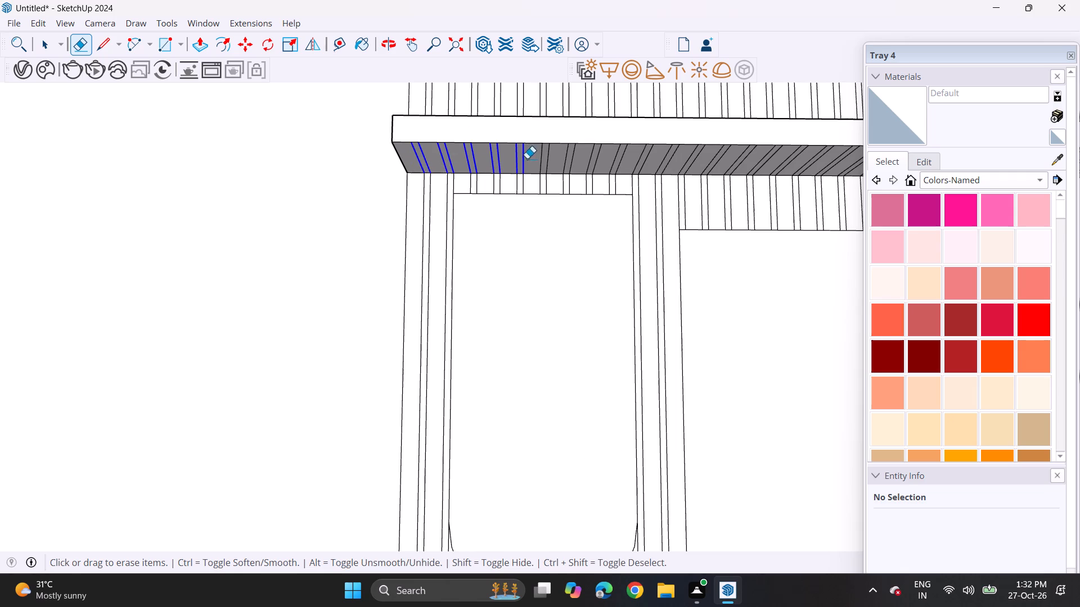
left_click_drag(527, 158, 816, 164)
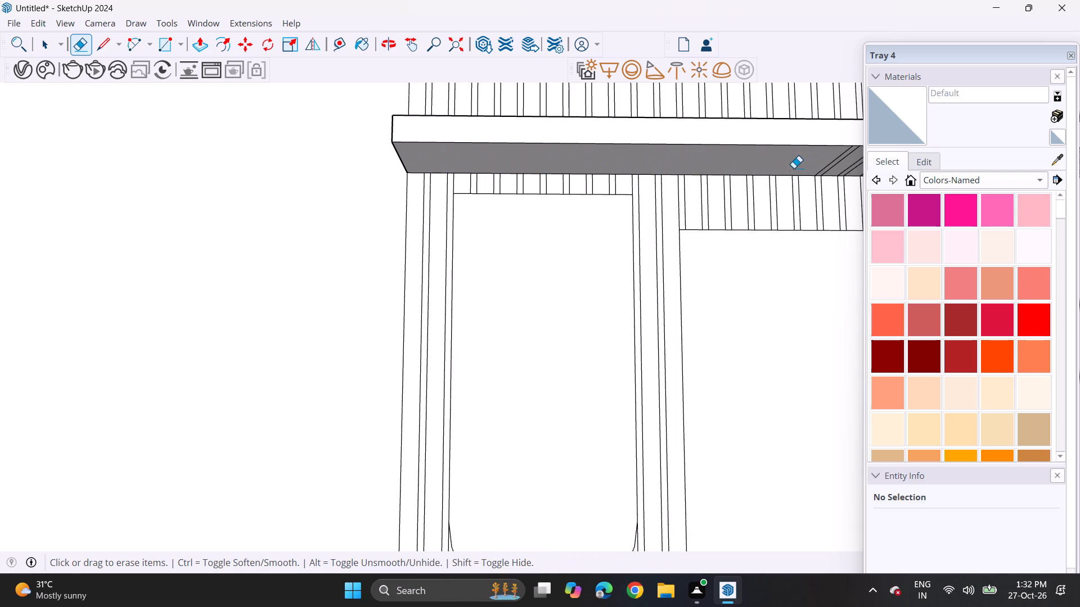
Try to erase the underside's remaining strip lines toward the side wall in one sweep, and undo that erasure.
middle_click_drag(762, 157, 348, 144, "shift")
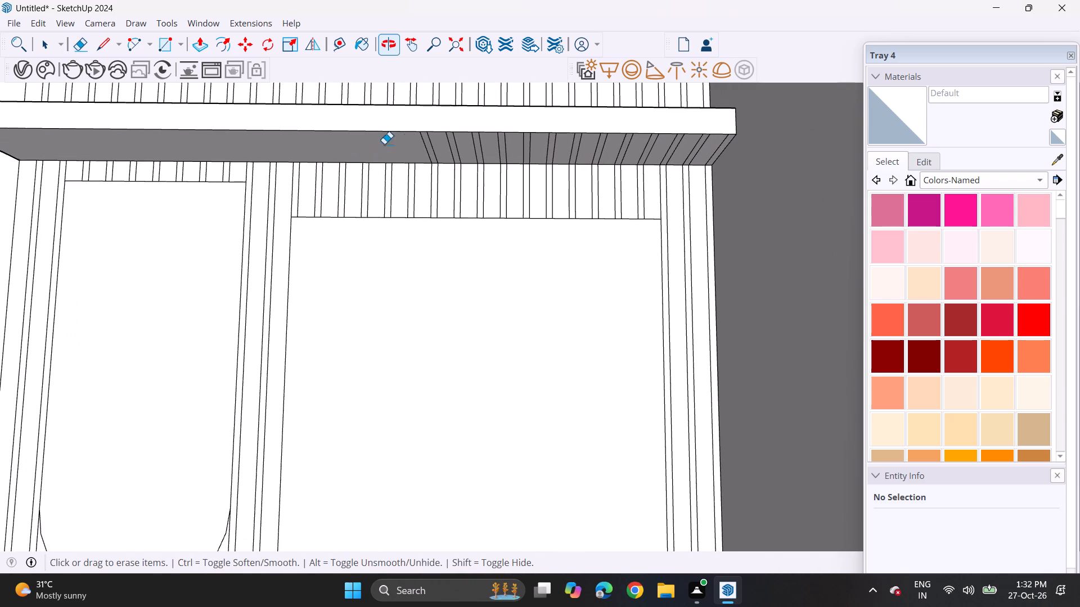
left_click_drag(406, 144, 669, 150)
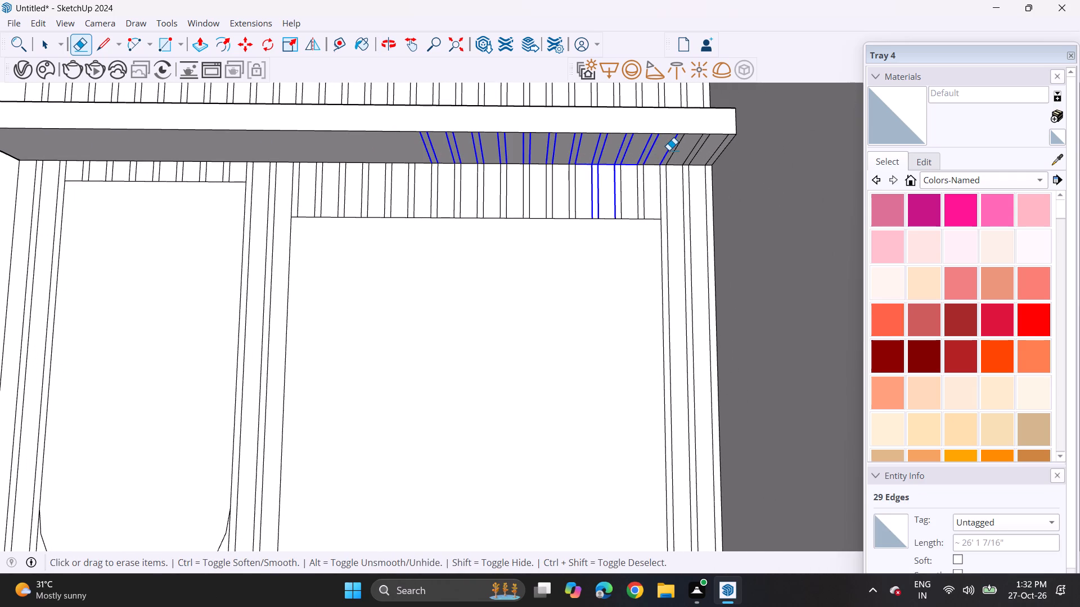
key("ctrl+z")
Erase the remaining strip lines on the ledge's underside up to its end at the side wall.
left_click_drag(419, 150, 621, 150)
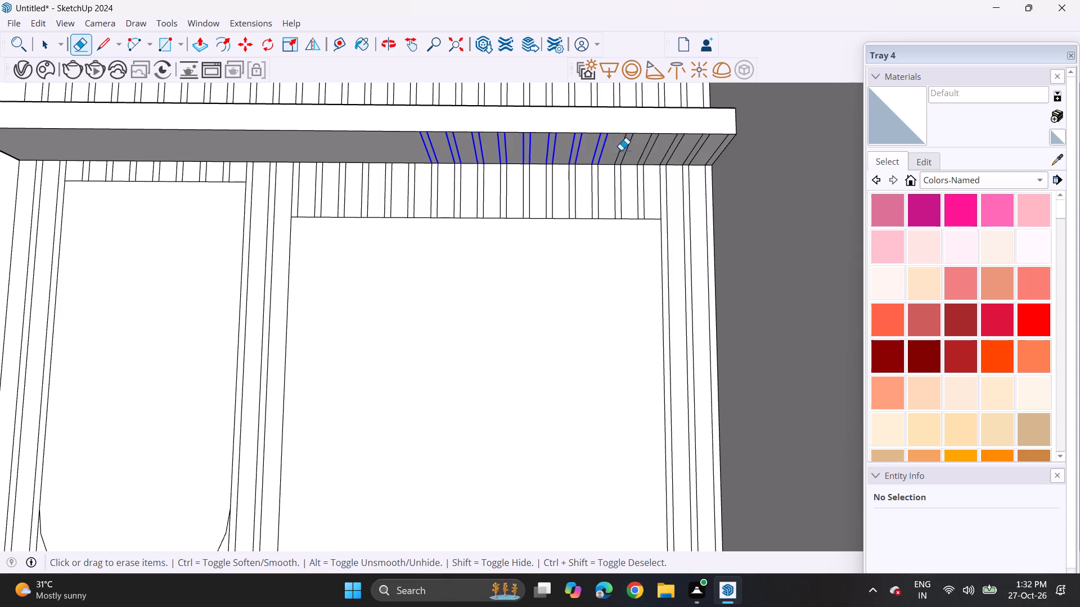
left_click_drag(621, 150, 713, 150)
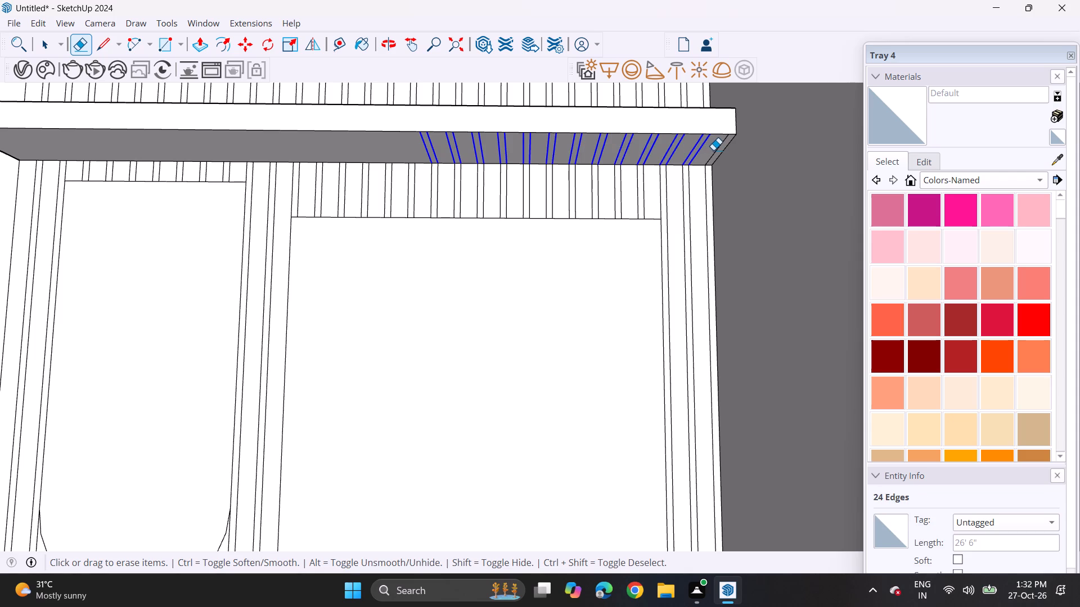
left_click_drag(713, 150, 714, 150)
Erase the strip lines on the ledge's top face, from its free end to above the round-bottomed panel's near half.
middle_click_drag(529, 151, 592, 315)
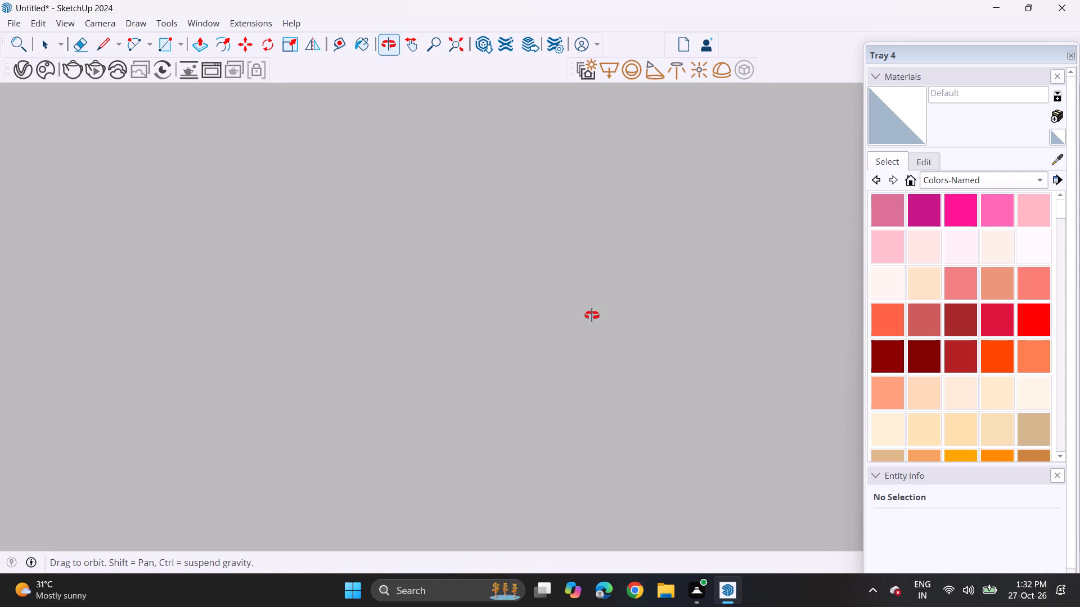
middle_click_drag(592, 315, 587, 315)
middle_click_drag(577, 329, 534, 142)
middle_click_drag(521, 288, 472, 82)
scroll(521, 288, "up", 1)
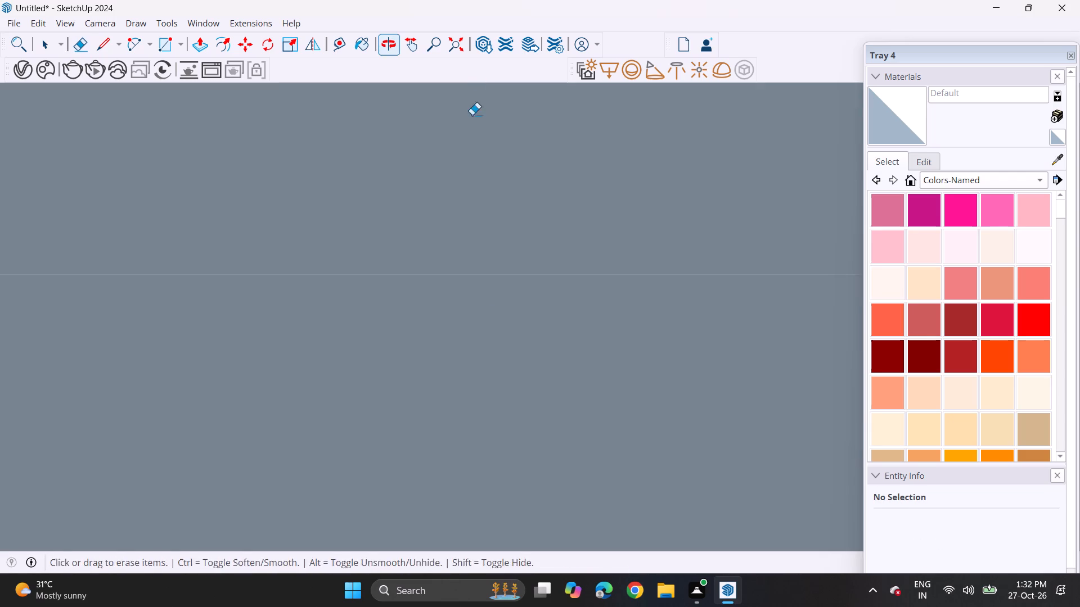
middle_click_drag(502, 339, 462, 210)
middle_click_drag(507, 359, 510, 94)
scroll(508, 357, "up", 1, "shift")
middle_click_drag(496, 375, 514, 178, "shift")
middle_click_drag(327, 235, 344, 298)
middle_click_drag(3, 250, 174, 268, "shift")
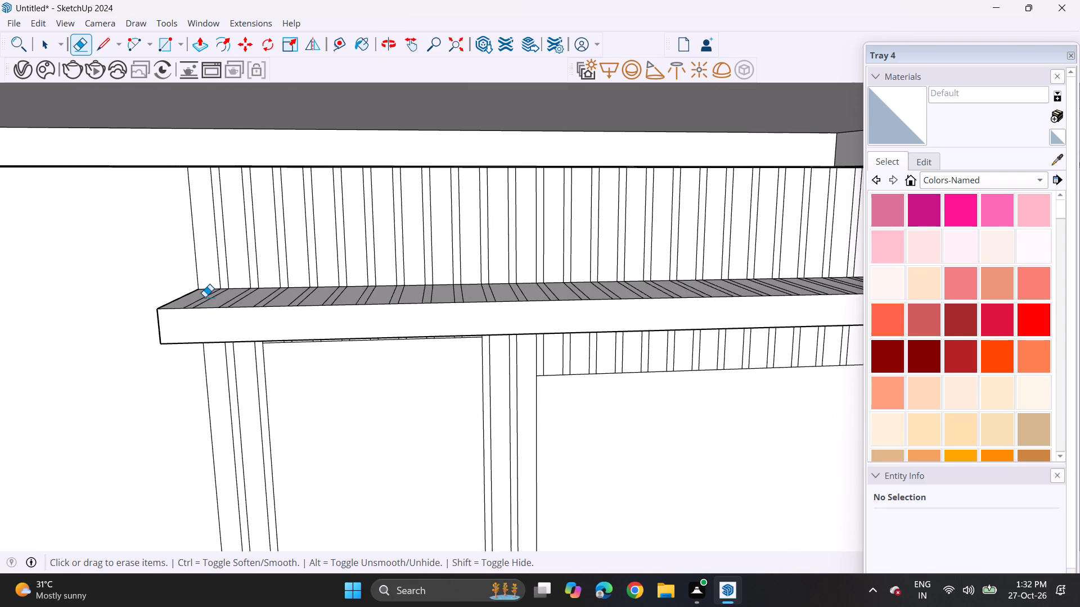
double_click(206, 297)
left_click_drag(223, 299, 254, 302)
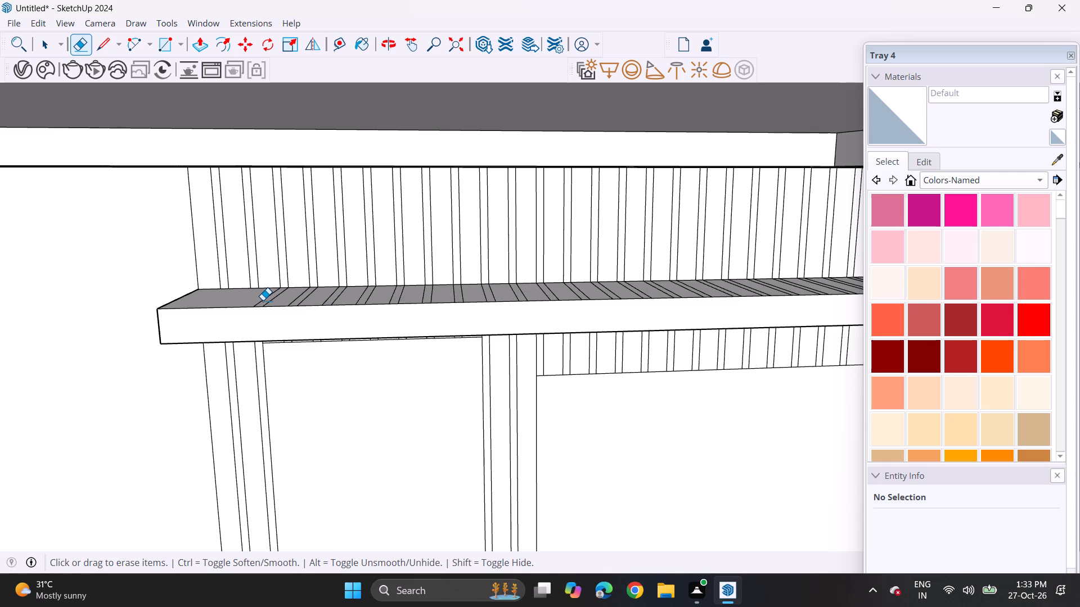
left_click_drag(267, 297, 294, 298)
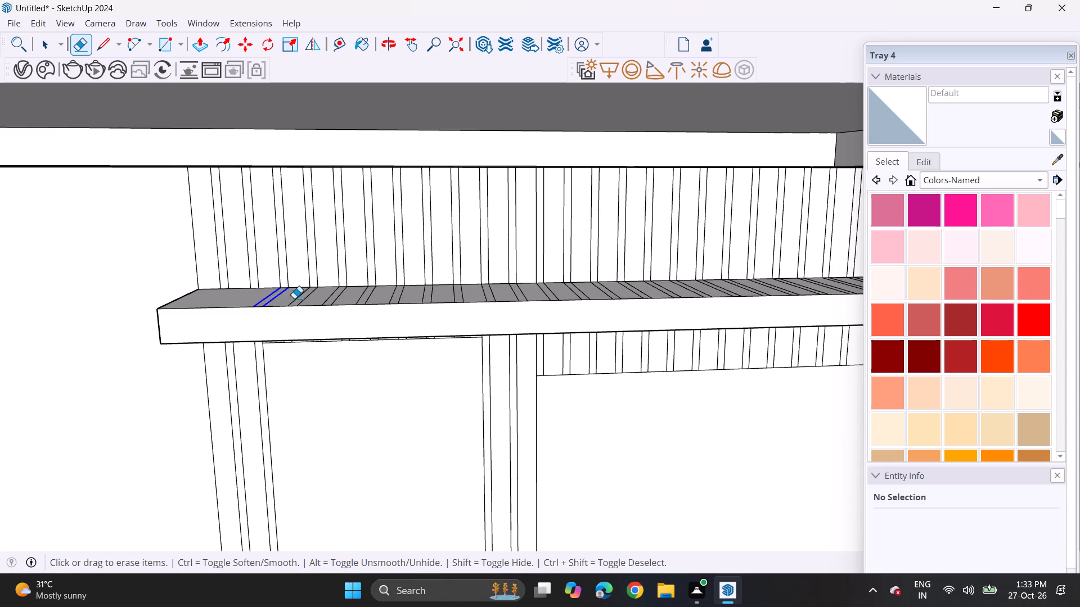
left_click_drag(294, 298, 300, 297)
left_click_drag(303, 297, 318, 298)
left_click(327, 300)
left_click(351, 296)
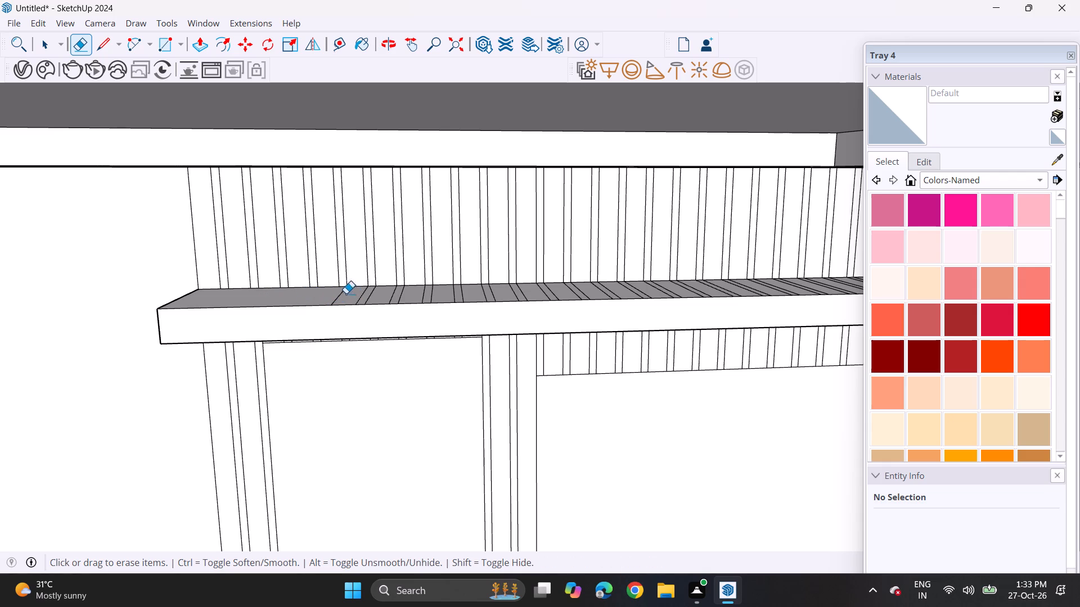
left_click(341, 296)
Continue erasing the strip lines on the ledge's top face, past the round-bottomed panel to partway over the large rectangle.
left_click_drag(355, 293, 366, 295)
left_click_drag(367, 295, 377, 295)
left_click_drag(383, 295, 411, 294)
left_click_drag(412, 294, 431, 295)
left_click_drag(434, 296, 460, 296)
left_click_drag(460, 295, 487, 295)
left_click_drag(475, 297, 505, 292)
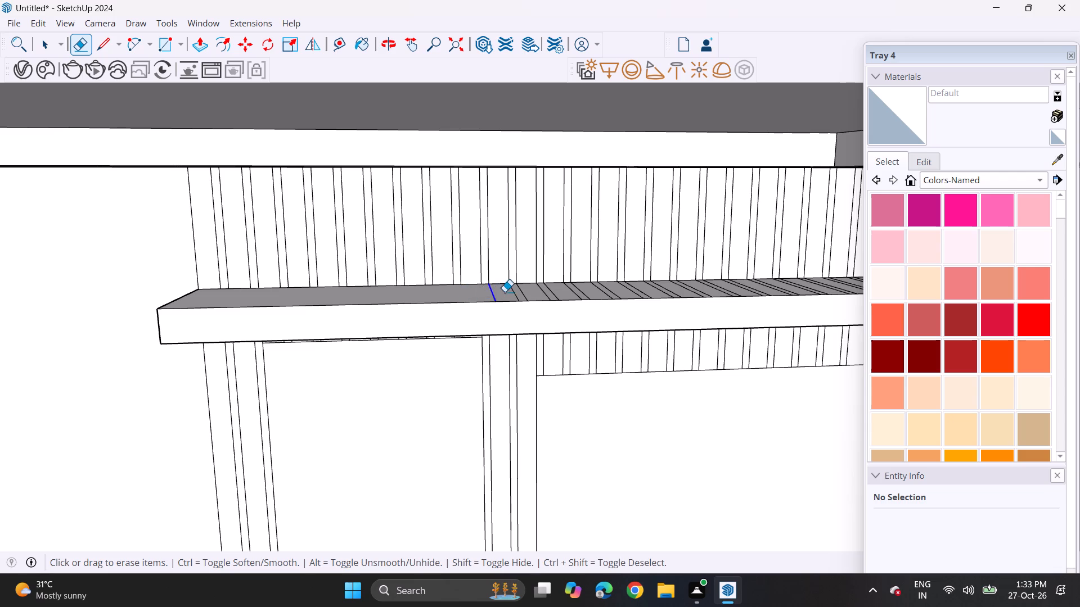
left_click_drag(505, 292, 747, 288)
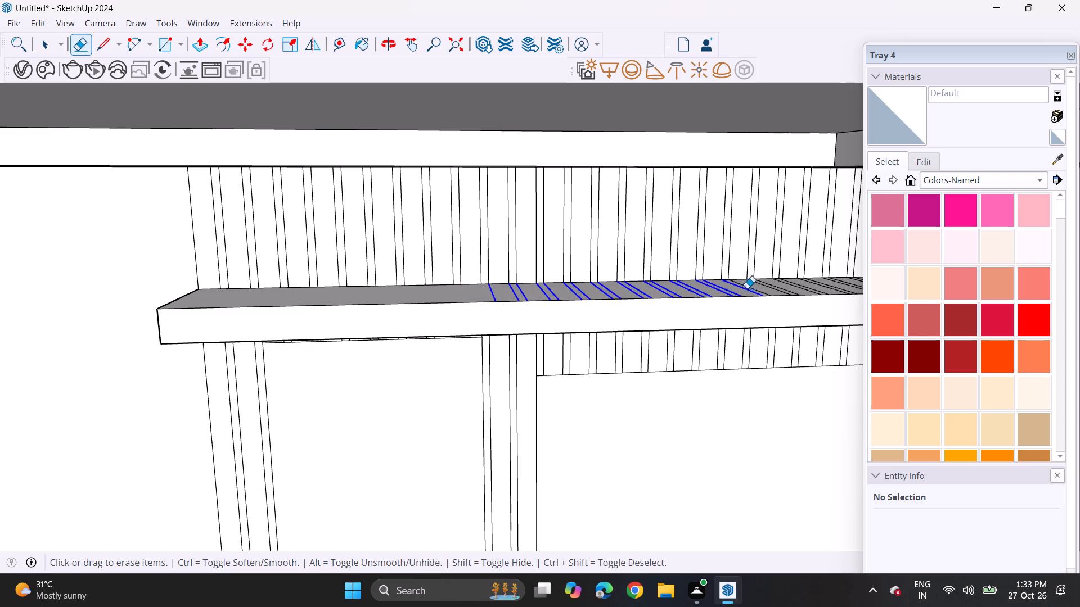
left_click_drag(747, 288, 781, 286)
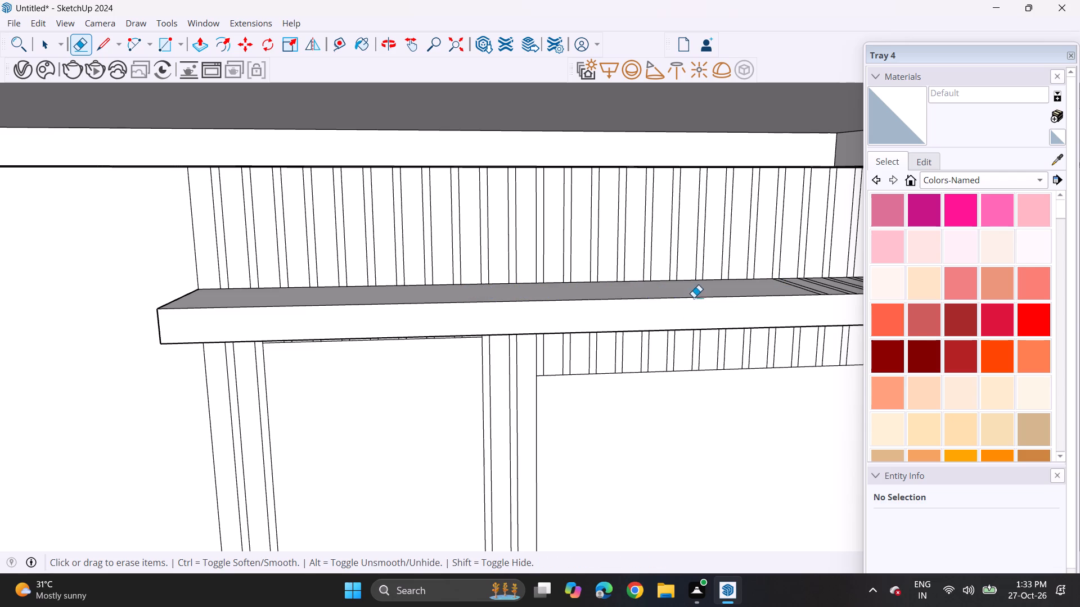
Erase the remaining strip lines on the ledge's top face up to its end at the side wall.
middle_click_drag(695, 295, 316, 300, "shift")
scroll(695, 295, "up", 1, "shift")
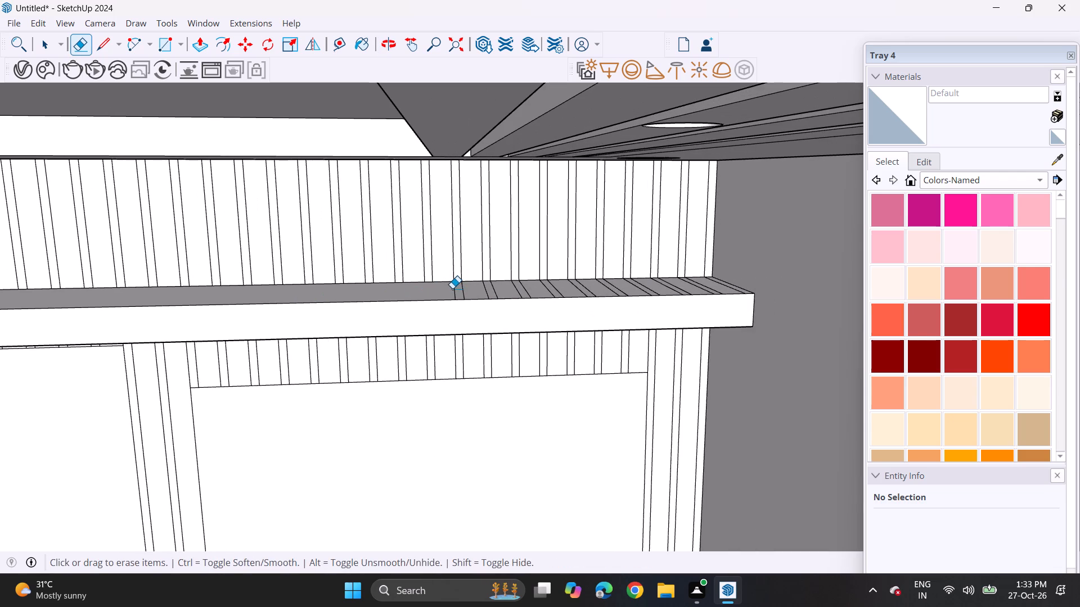
left_click_drag(452, 288, 702, 286)
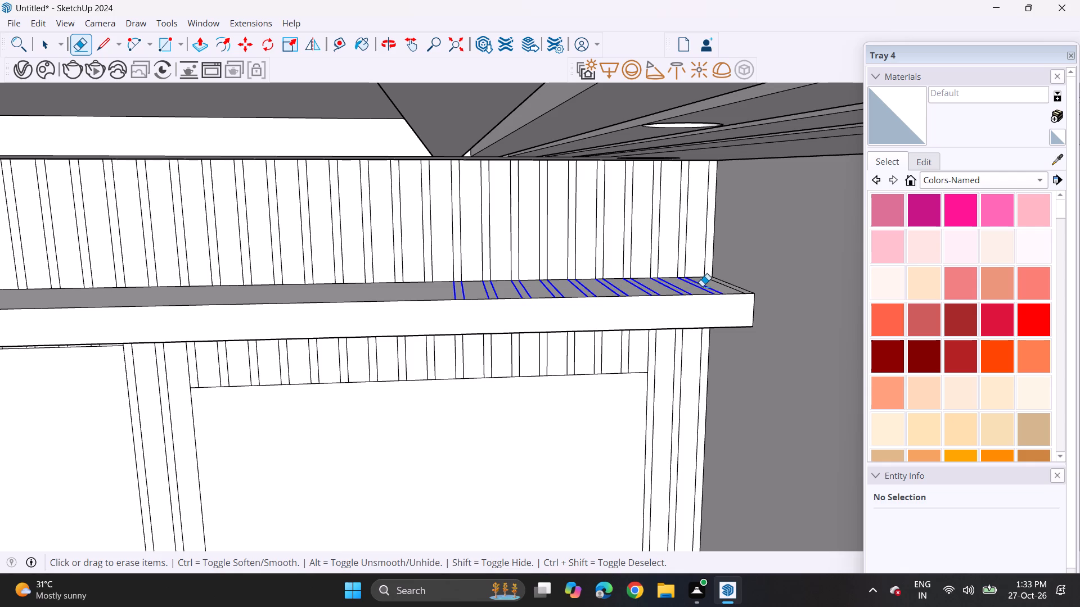
left_click_drag(702, 286, 715, 286)
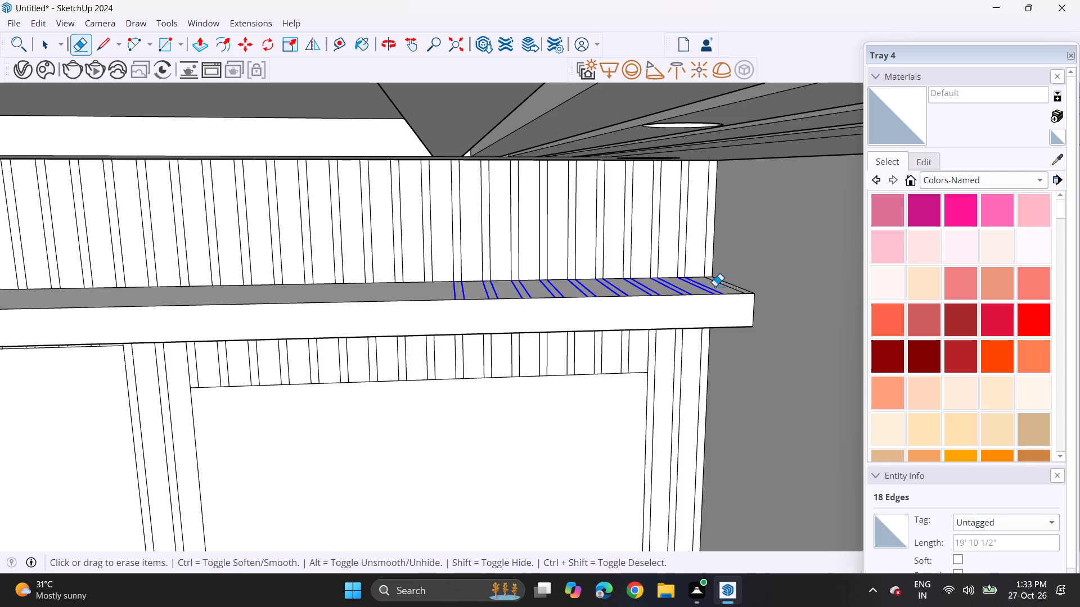
left_click_drag(715, 286, 724, 286)
Offset the large rectangle's outline slightly inward to form a narrow border all around it.
middle_click_drag(574, 317, 563, 255)
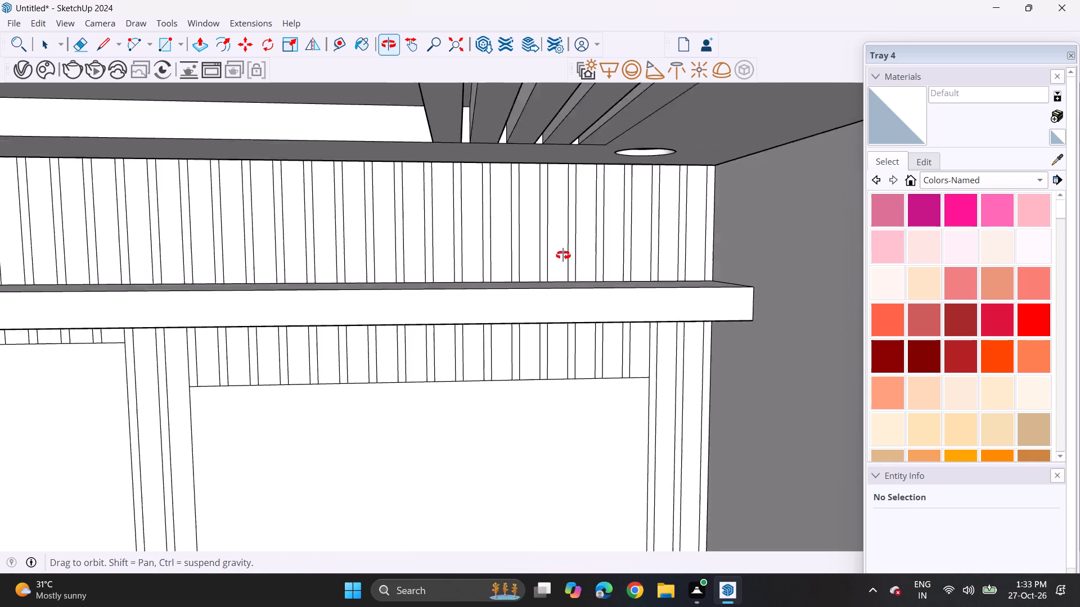
middle_click_drag(563, 255, 560, 249)
scroll(528, 250, "down", 6)
key("space")
scroll(492, 303, "down", 3)
scroll(461, 316, "up", 1)
middle_click_drag(462, 316, 511, 320)
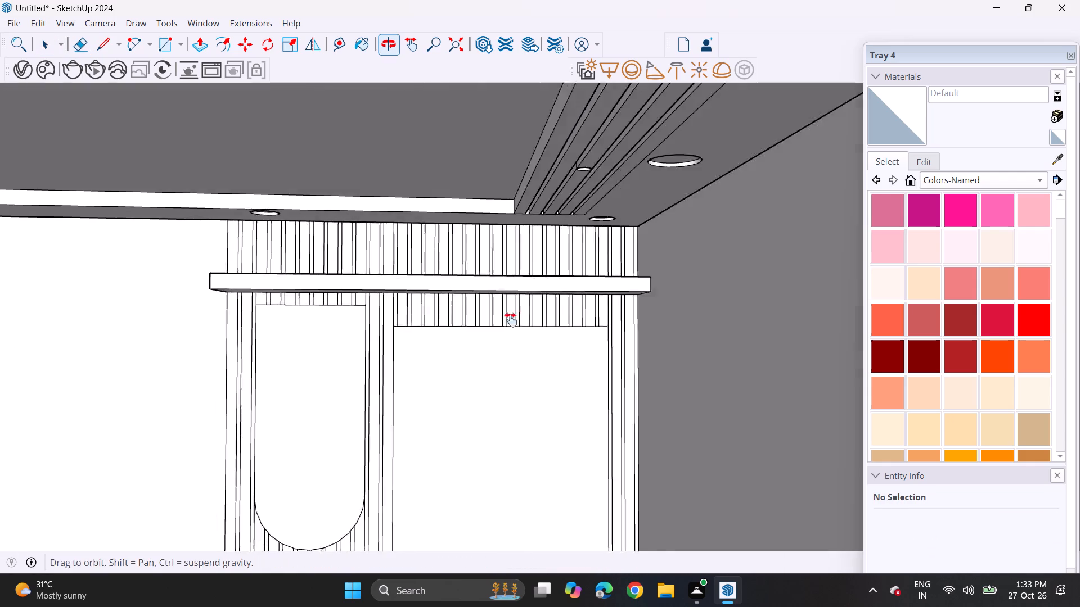
middle_click_drag(511, 320, 549, 297)
scroll(545, 297, "down", 3)
middle_click_drag(525, 337, 526, 301, "shift")
middle_click_drag(467, 303, 487, 330)
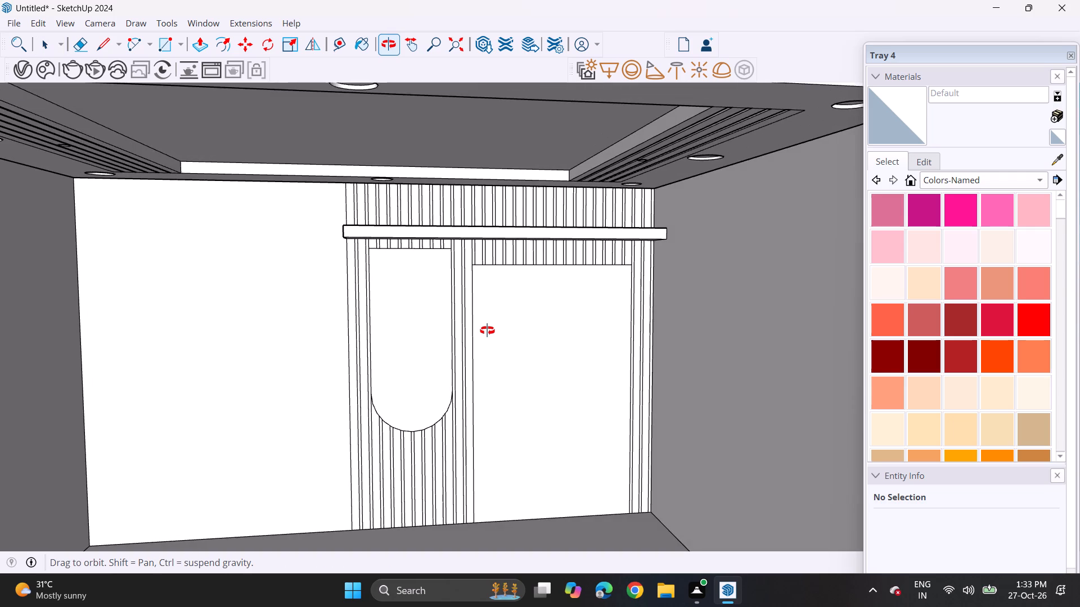
middle_click_drag(487, 330, 457, 325)
middle_click_drag(479, 361, 471, 316, "shift")
middle_click_drag(471, 316, 470, 326)
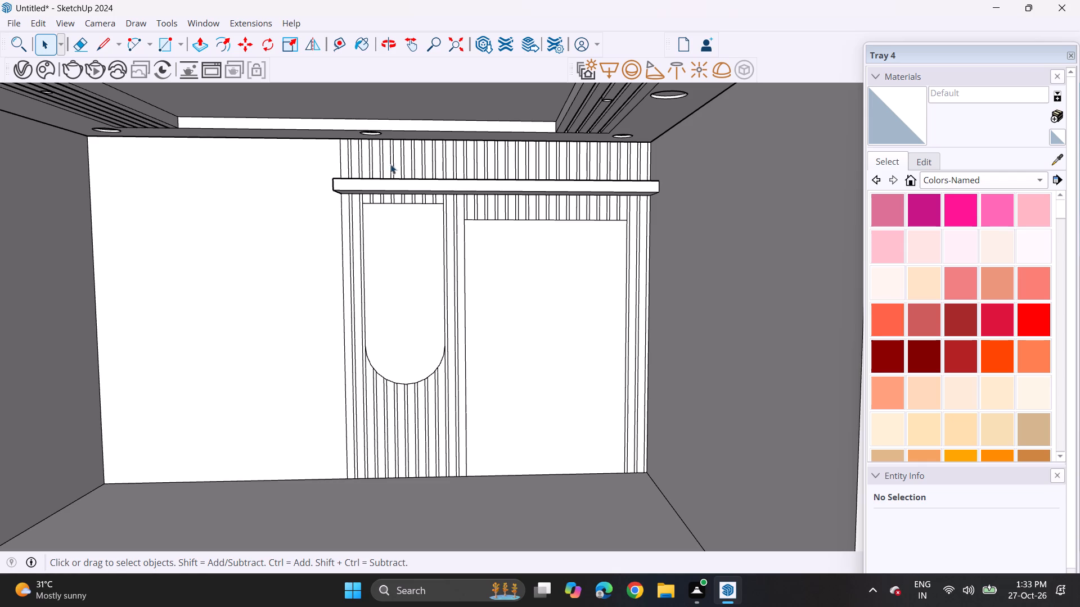
left_click(217, 41)
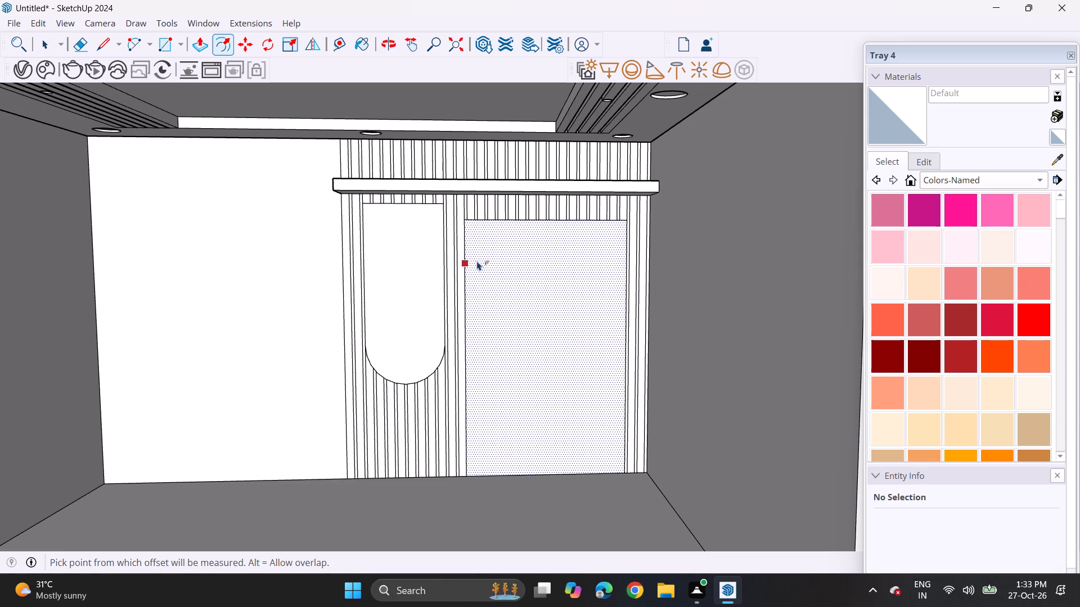
left_click(472, 252)
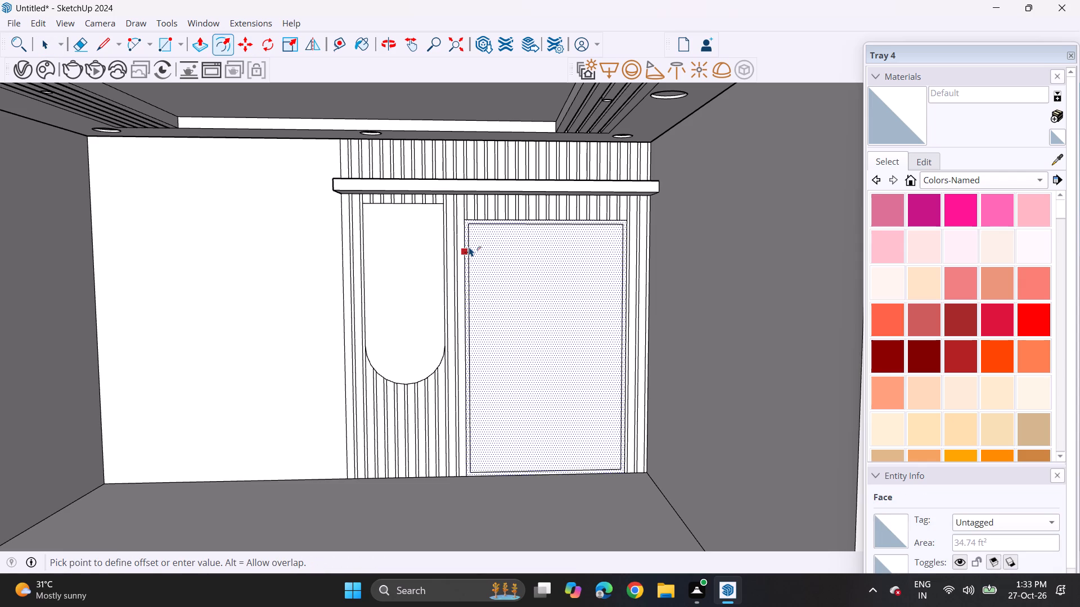
left_click(469, 247)
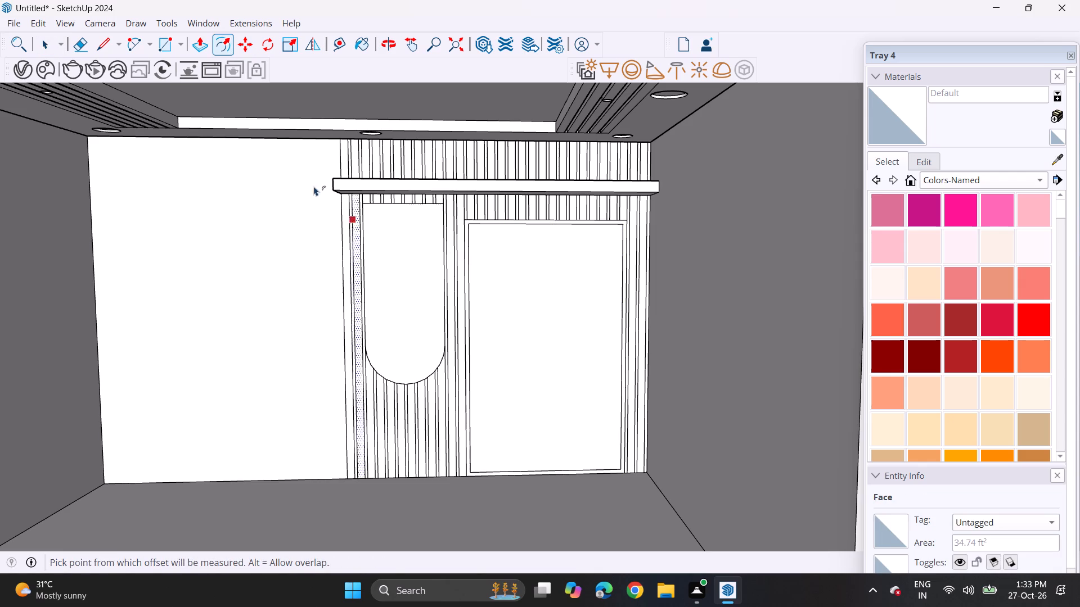
Push the large rectangle's inner face back into the wall to form a shallow opening inside the border.
left_click(200, 50)
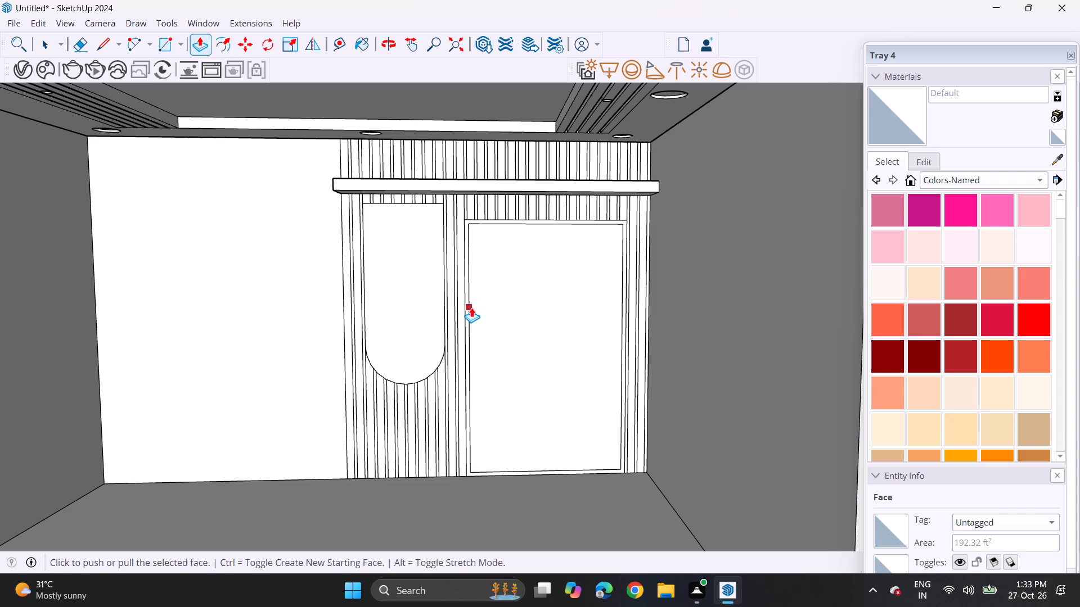
key("Escape")
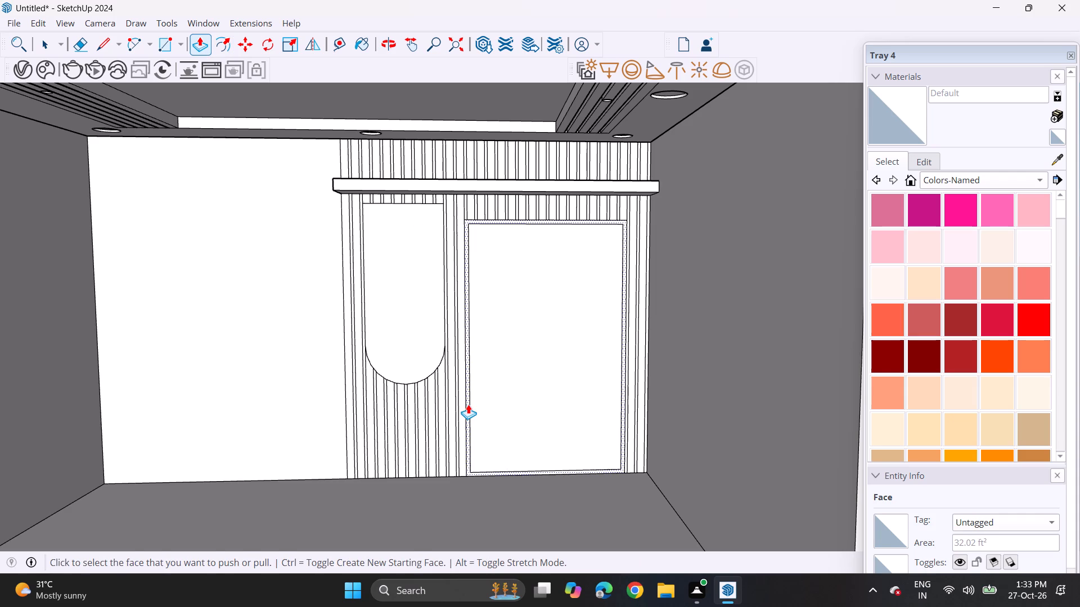
left_click(503, 432)
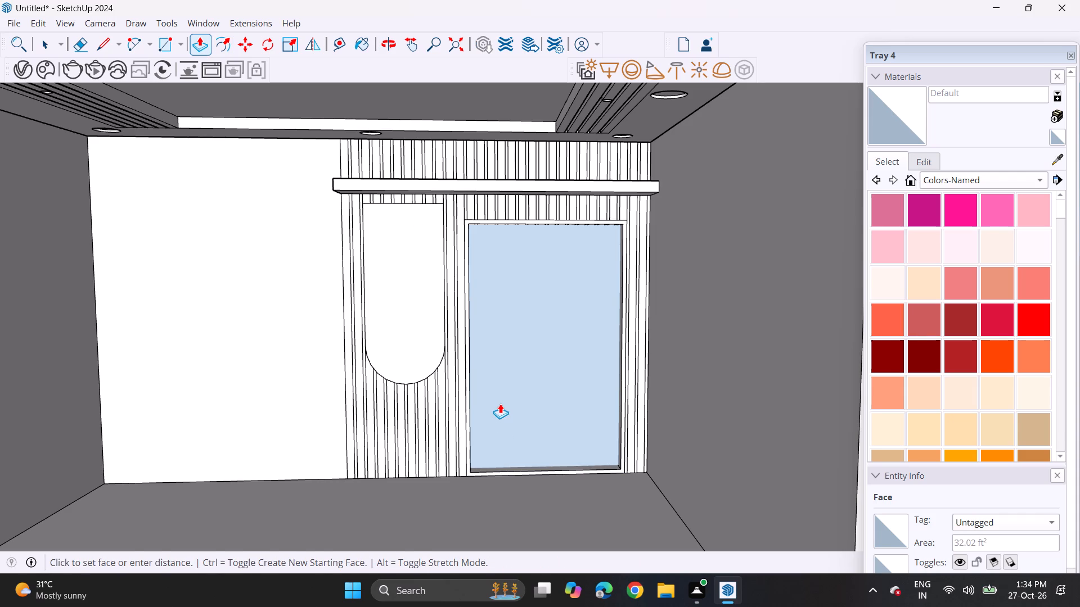
left_click(499, 400)
Push/Pull the narrow border around the large opening slightly outward to form a raised frame.
middle_click_drag(510, 390, 507, 418)
scroll(467, 521, "up", 2)
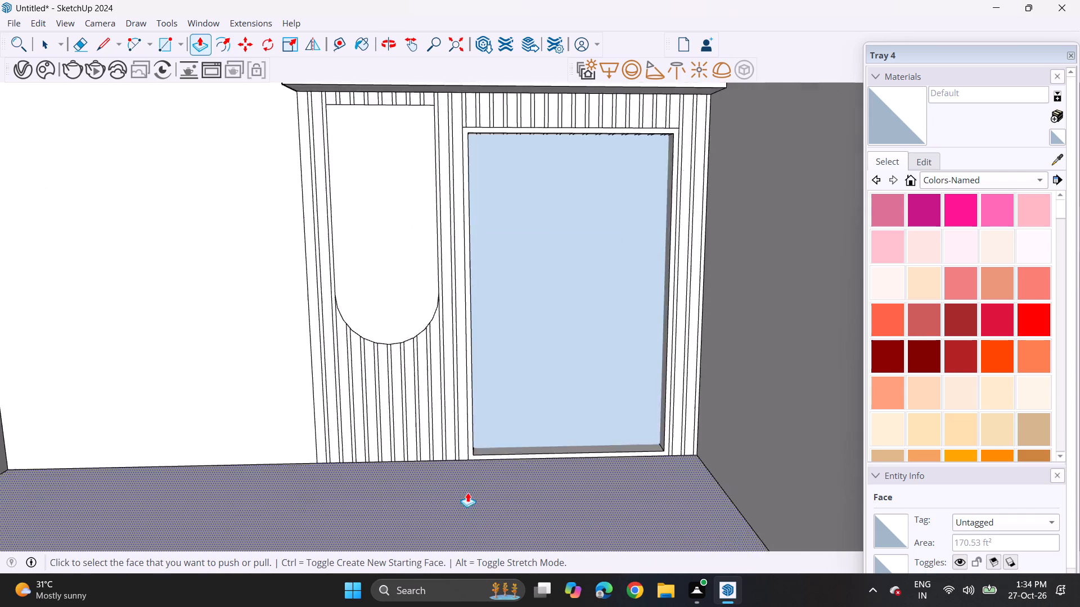
scroll(467, 492, "up", 5)
left_click(470, 456)
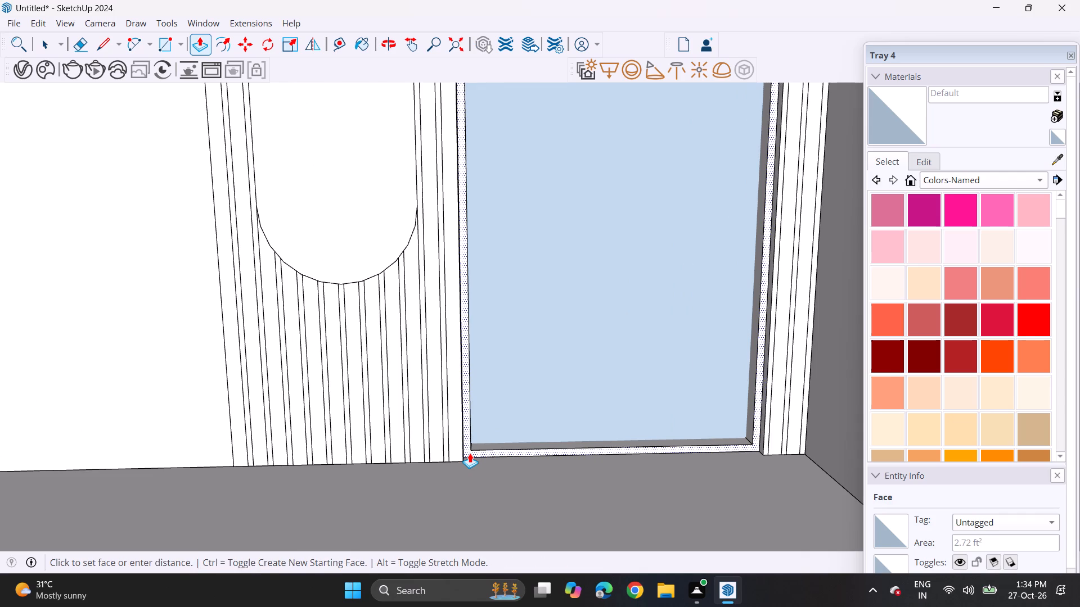
left_click(470, 453)
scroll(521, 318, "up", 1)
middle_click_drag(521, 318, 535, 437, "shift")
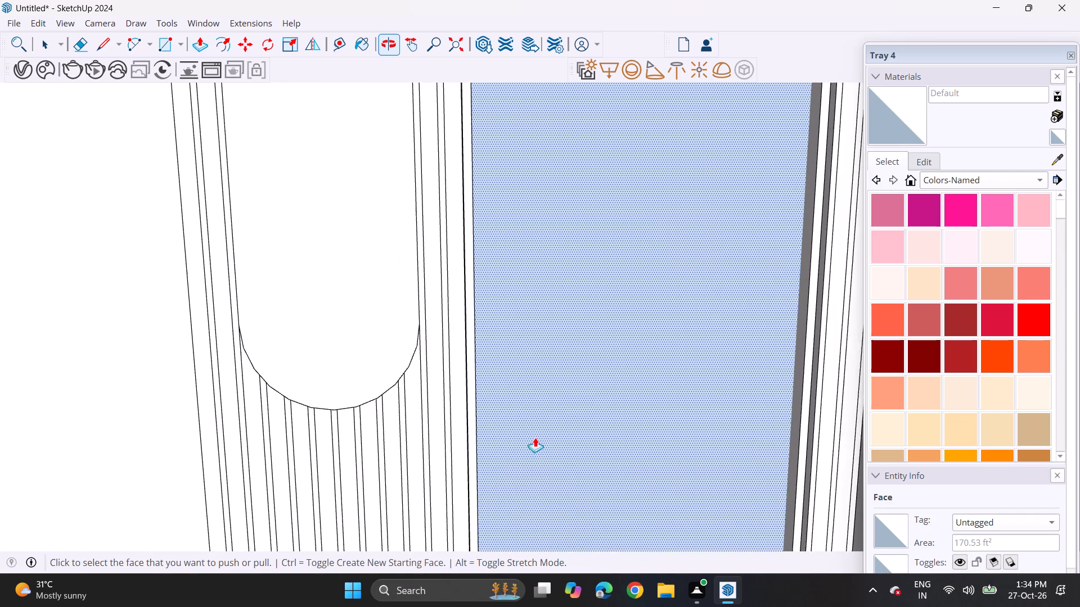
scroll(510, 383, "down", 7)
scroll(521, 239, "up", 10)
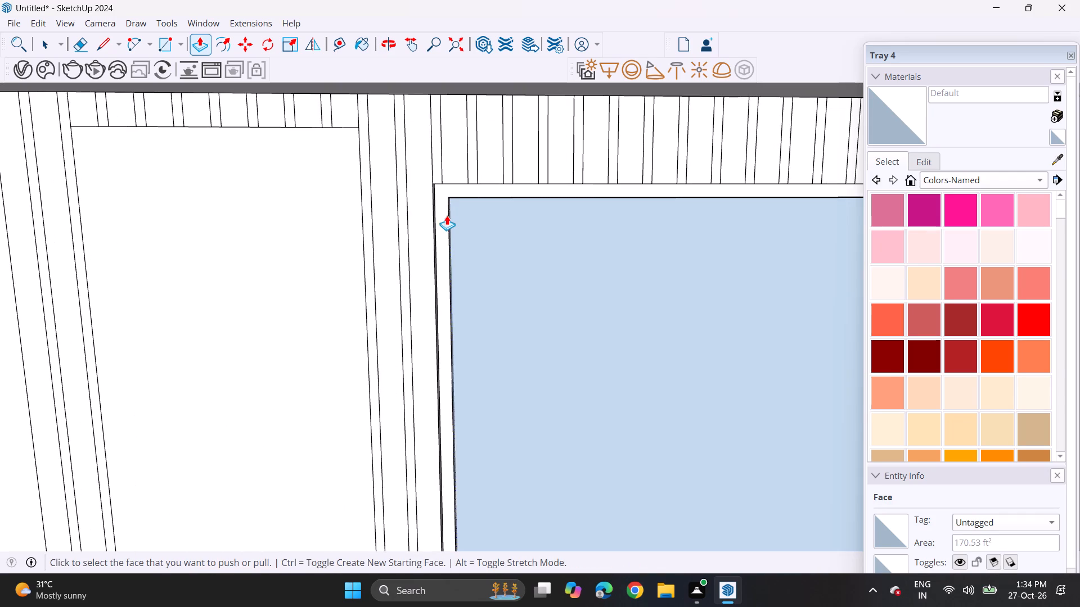
Push the narrow border around the large opening slightly back into the striped wall.
left_click(447, 215)
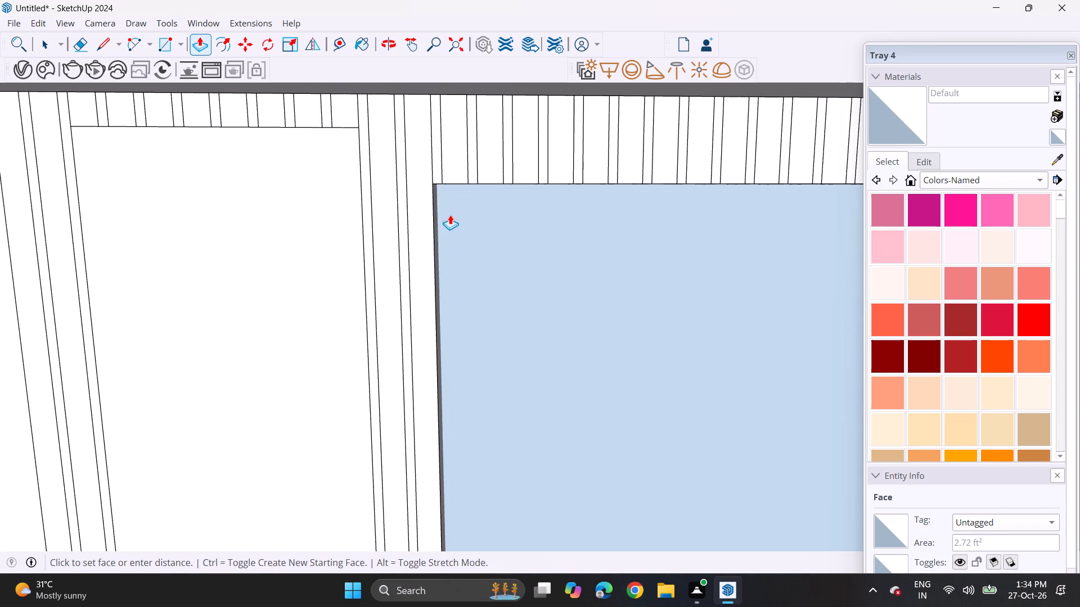
left_click(448, 219)
Erase the strip lines on the reveal above the border's top edge, starting from the corner near the round-bottomed panel.
middle_click_drag(499, 314, 501, 275)
scroll(501, 275, "up", 1)
scroll(501, 275, "down", 5)
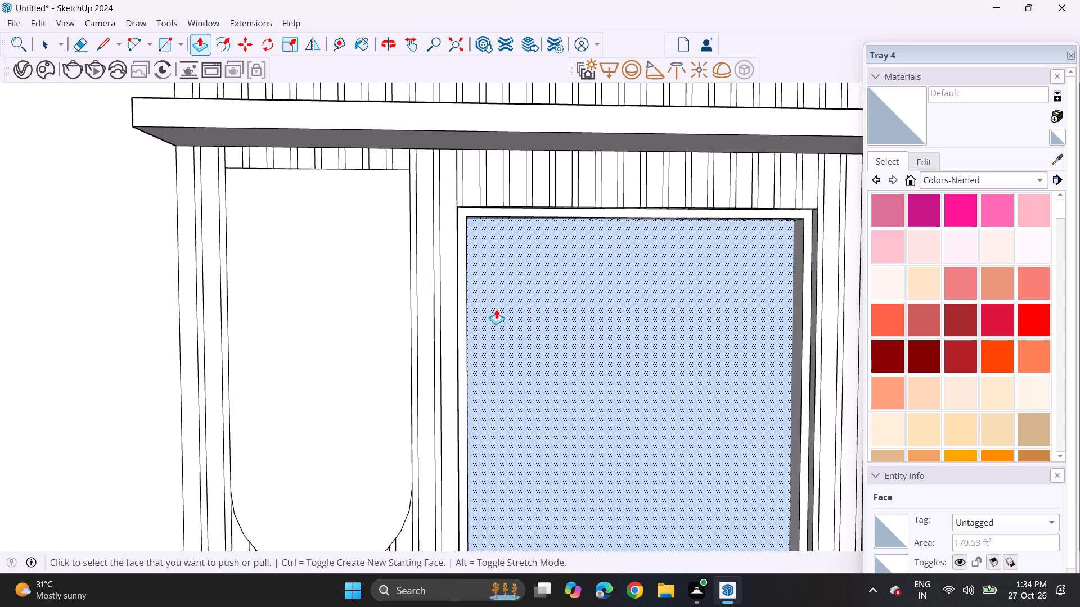
middle_click_drag(527, 361, 501, 245)
scroll(498, 254, "down", 5)
scroll(496, 302, "up", 1)
middle_click_drag(496, 302, 481, 245)
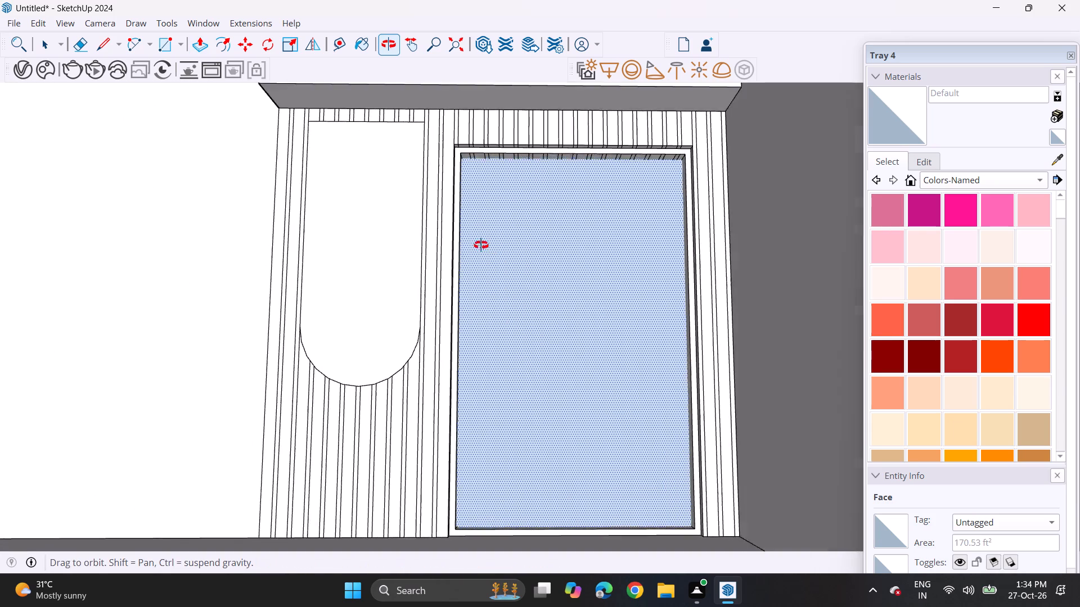
middle_click_drag(481, 245, 470, 207)
scroll(494, 162, "up", 8)
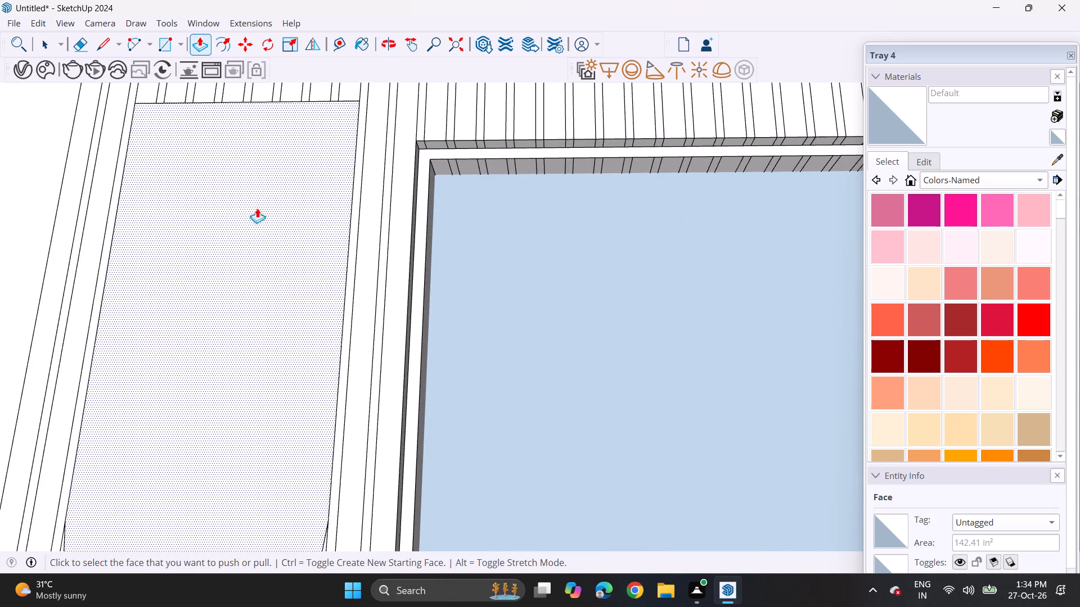
left_click(80, 42)
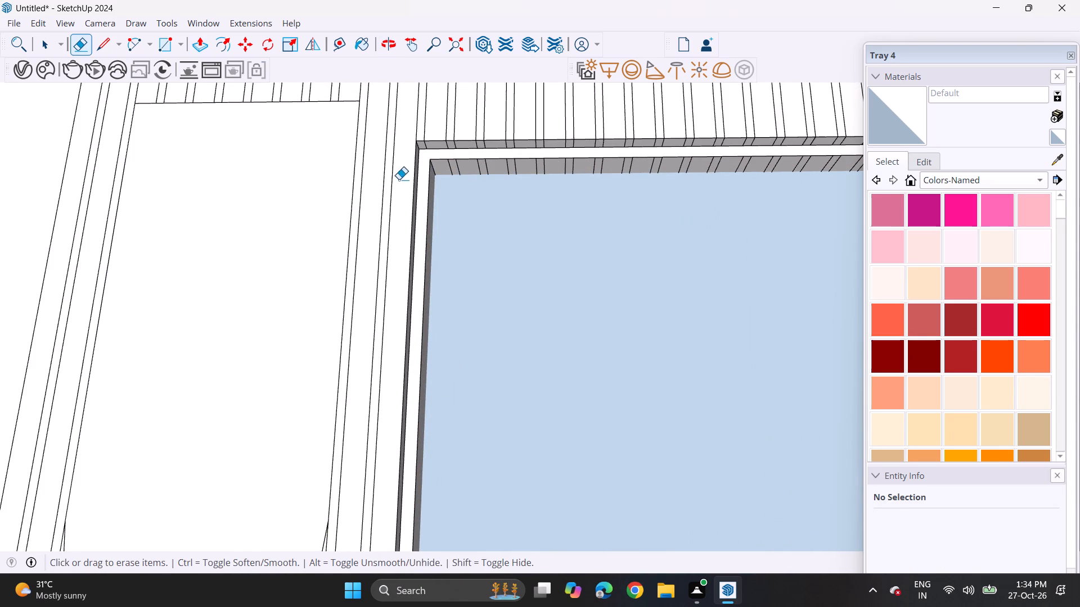
scroll(400, 177, "up", 2)
scroll(403, 167, "down", 1)
scroll(409, 161, "up", 12)
left_click_drag(410, 135, 433, 134)
left_click_drag(477, 132, 484, 132)
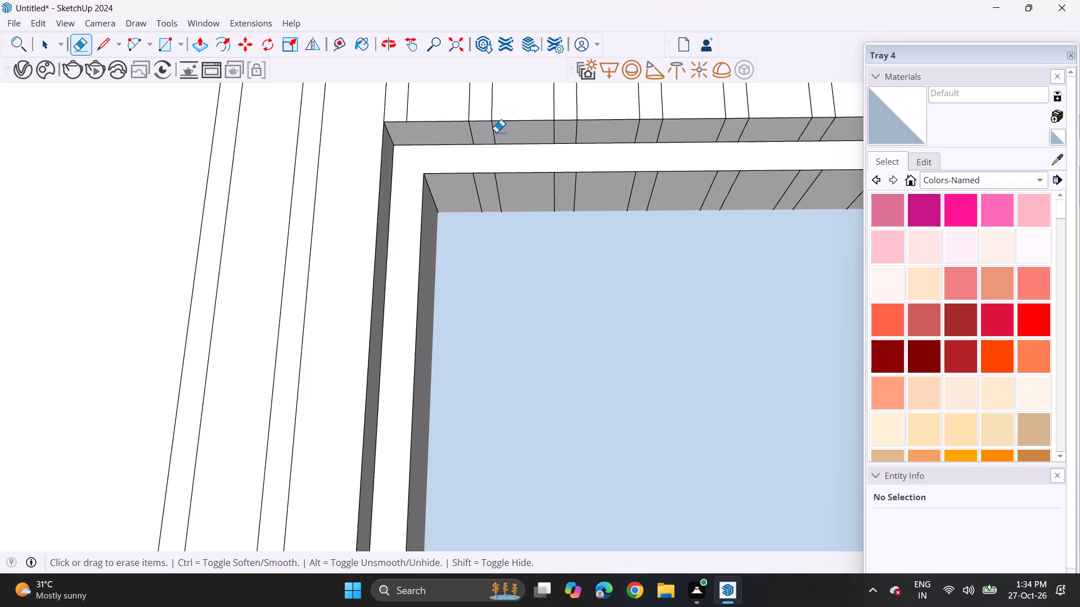
left_click_drag(469, 138, 483, 138)
left_click_drag(492, 137, 508, 137)
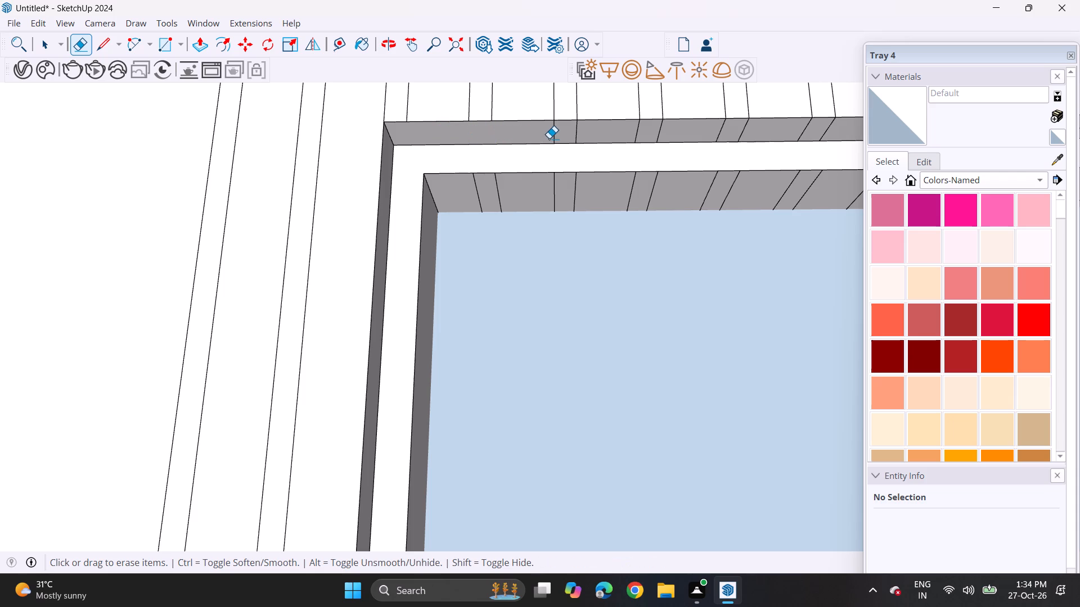
left_click(557, 138)
left_click_drag(548, 133, 690, 136)
Erase the remaining strip lines on the reveal above the border, up to the corner near the side wall.
middle_click_drag(671, 144, 286, 194, "shift")
left_click_drag(321, 176, 375, 179)
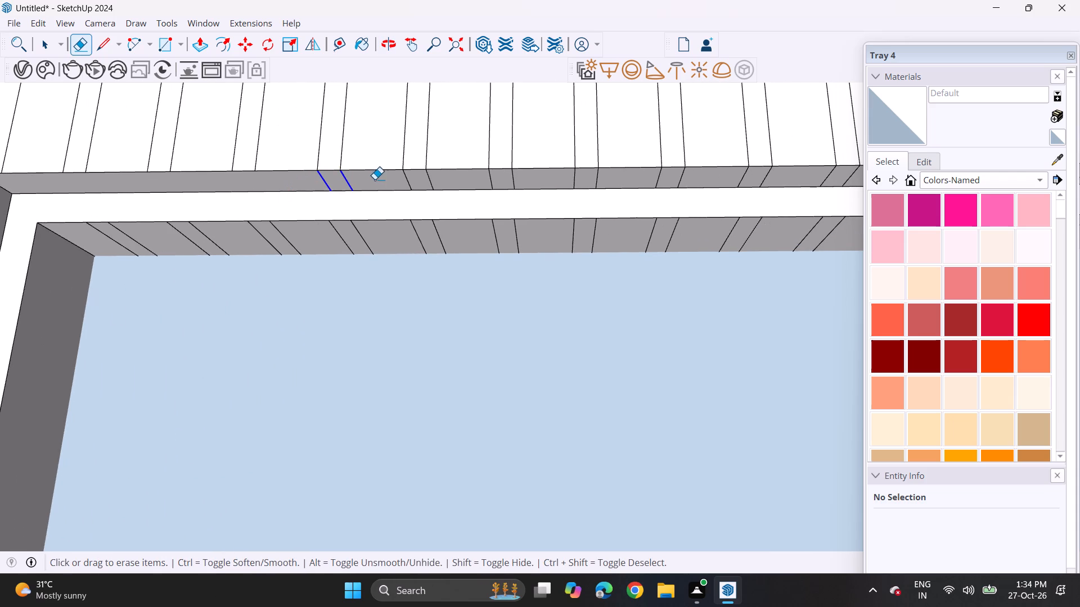
left_click_drag(375, 179, 620, 179)
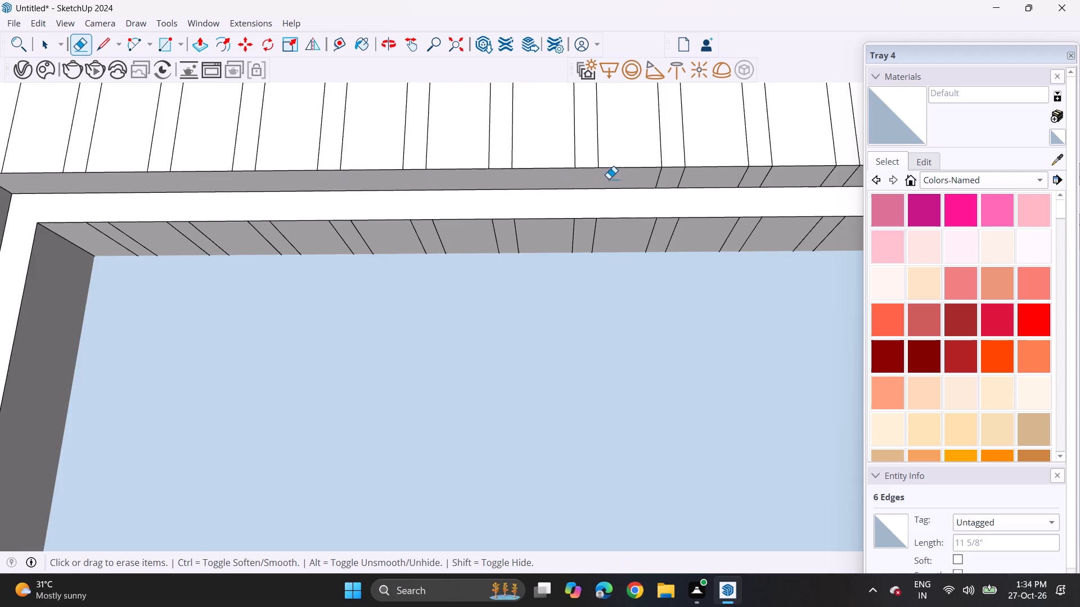
middle_click_drag(581, 179, 126, 184, "shift")
left_click_drag(202, 185, 321, 189)
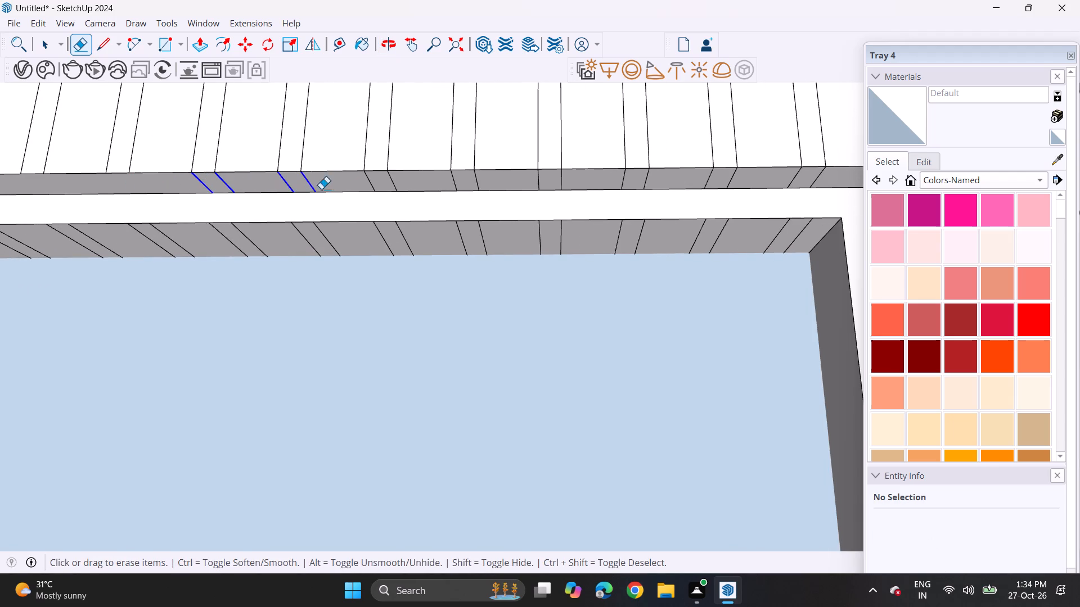
left_click_drag(321, 189, 582, 179)
middle_click_drag(564, 186, 445, 185, "shift")
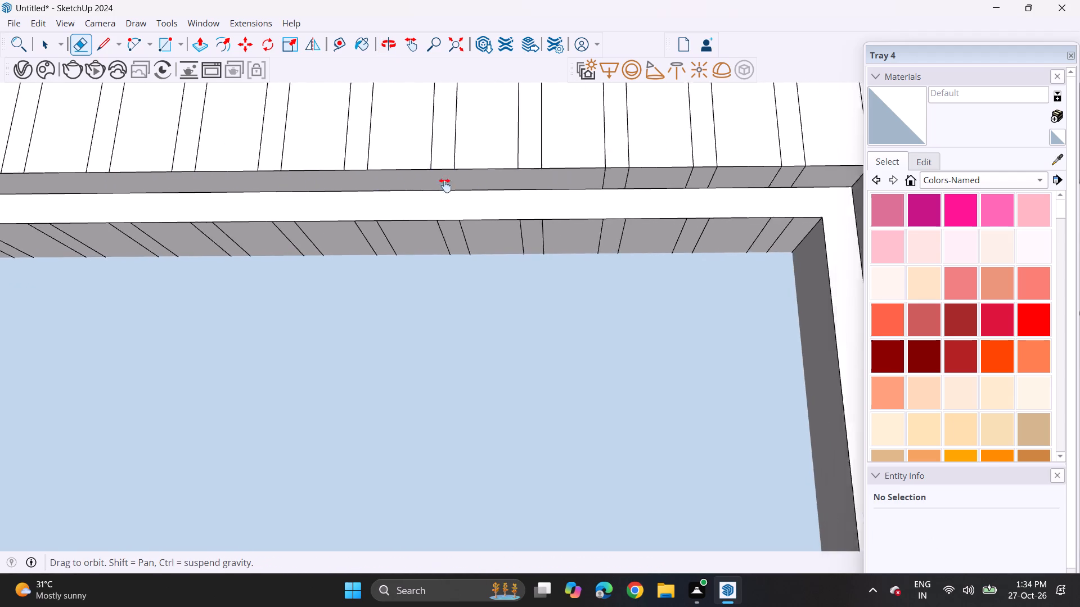
middle_click_drag(445, 185, 255, 185, "shift")
left_click_drag(309, 176, 512, 174)
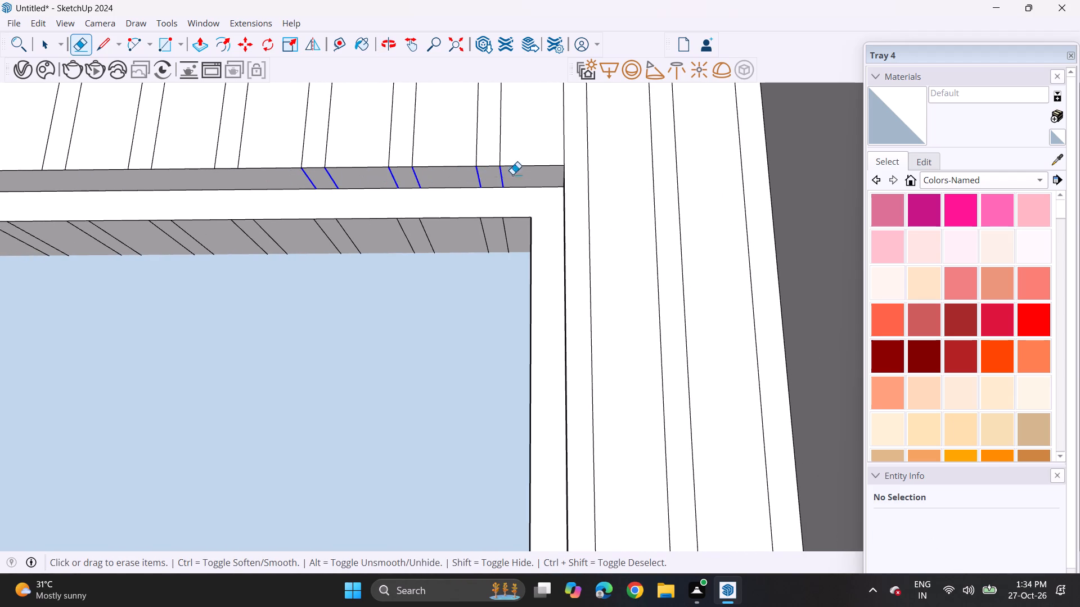
left_click_drag(512, 174, 525, 174)
Erase all strip lines crossing the top inner face of the large opening, inside the border.
middle_click_drag(379, 197, 589, 155, "shift")
left_click_drag(714, 188, 583, 189)
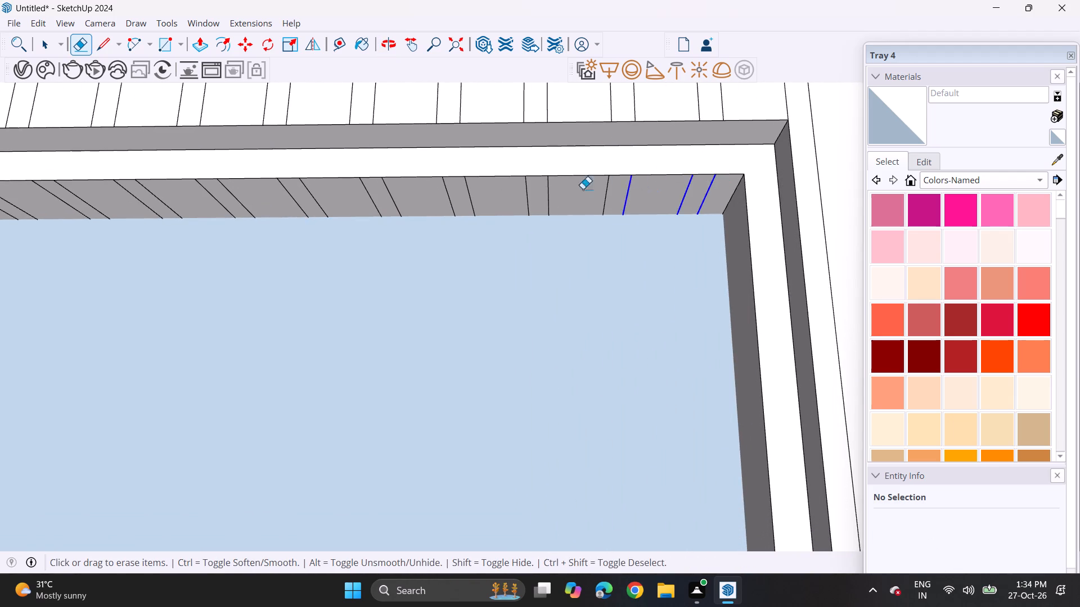
left_click_drag(583, 189, 470, 192)
middle_click_drag(482, 185, 685, 174, "shift")
scroll(685, 174, "up", 1, "shift")
left_click_drag(654, 187, 378, 204)
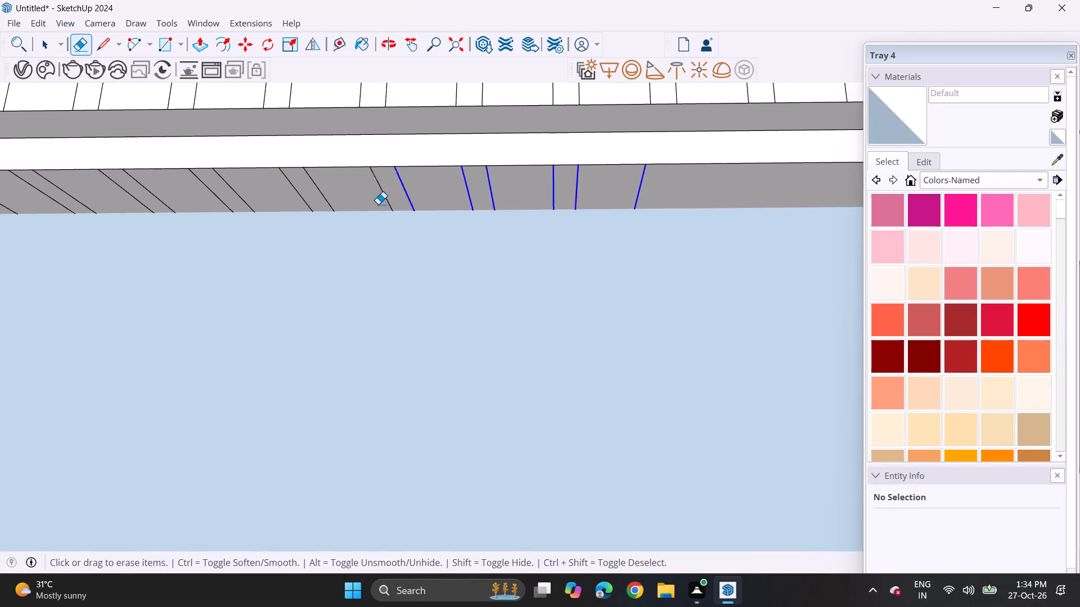
left_click_drag(378, 204, 277, 203)
middle_click_drag(267, 201, 651, 197)
left_click_drag(630, 189, 349, 192)
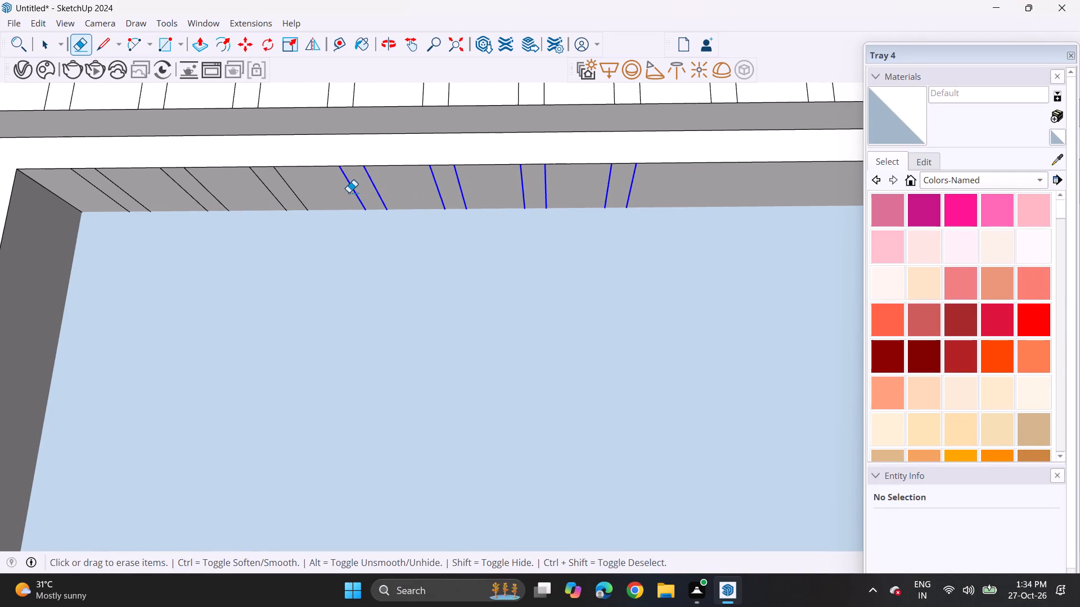
left_click_drag(349, 192, 93, 192)
Push/Pull the large opening's back face slightly while creating a new starting face.
scroll(278, 204, "down", 5)
middle_click_drag(323, 227, 322, 278)
scroll(330, 276, "down", 11)
scroll(363, 311, "up", 1)
middle_click_drag(363, 311, 382, 144)
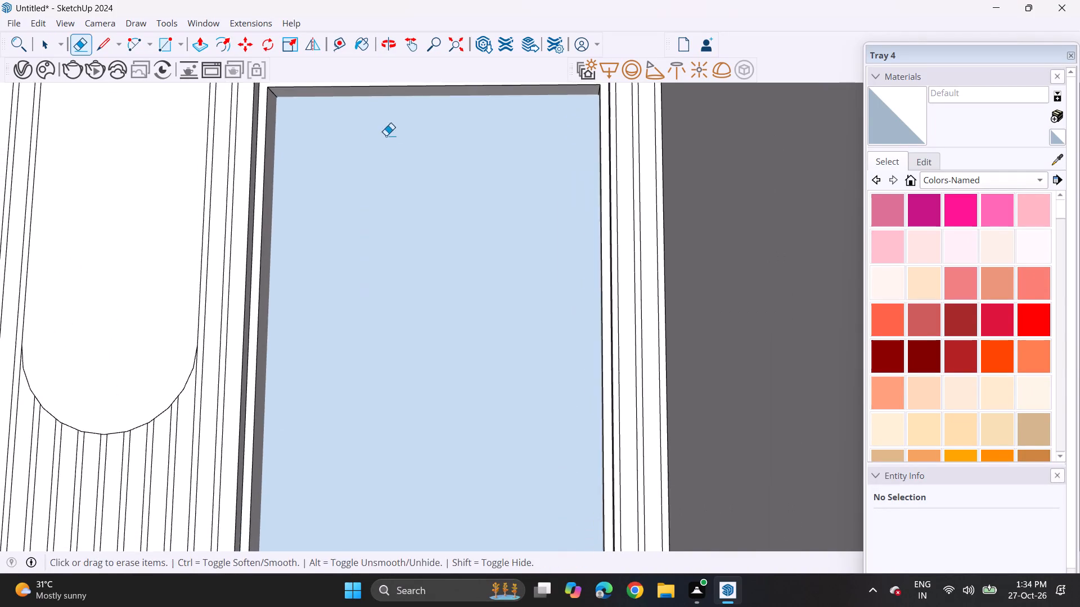
middle_click_drag(387, 157, 394, 269)
scroll(391, 260, "down", 5)
middle_click_drag(392, 310, 439, 232)
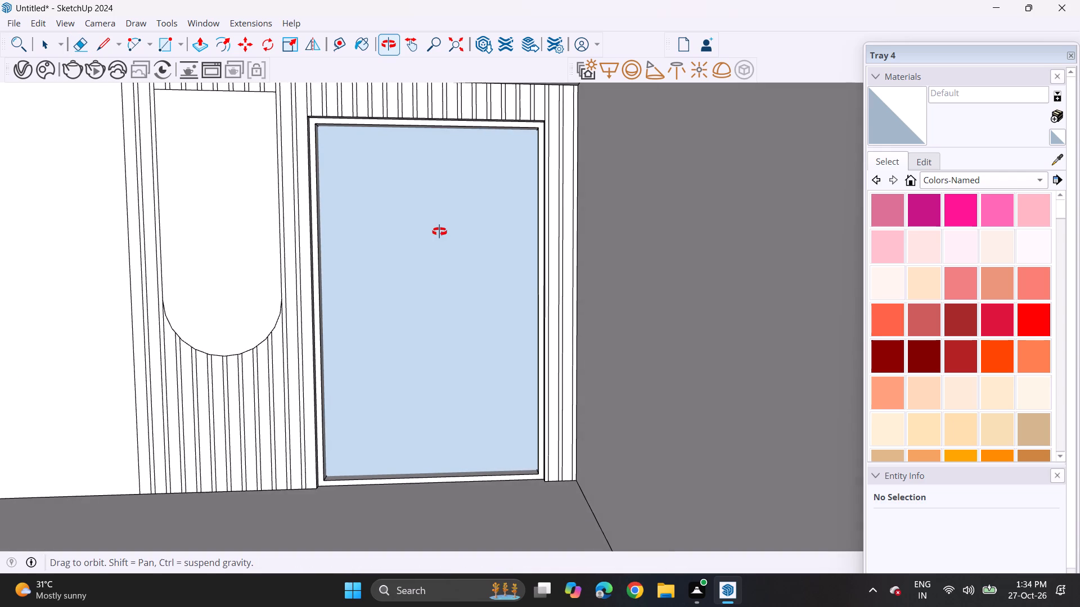
middle_click_drag(439, 232, 439, 231)
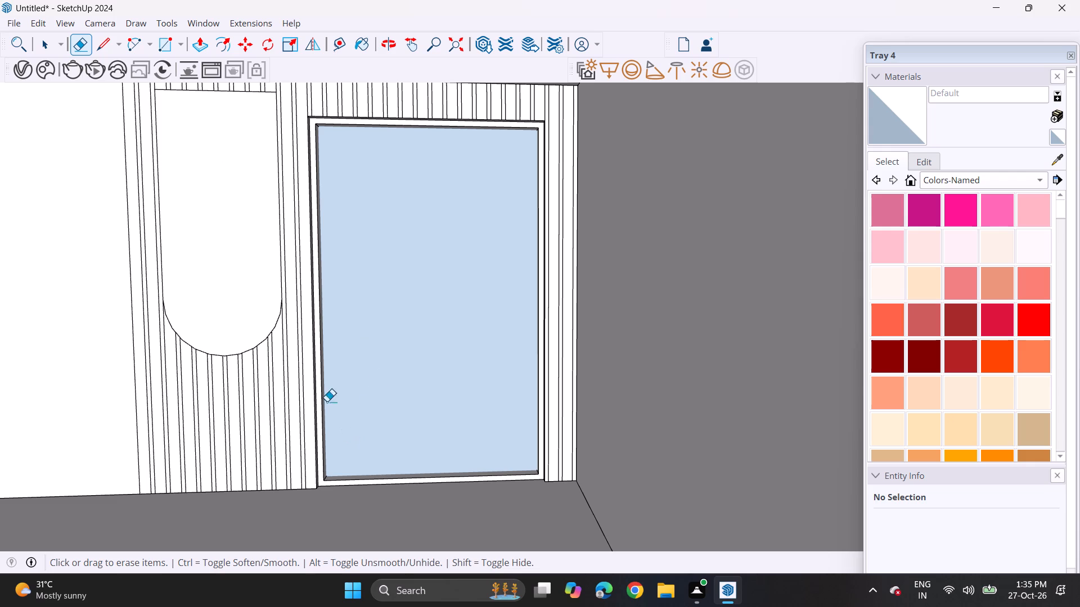
key("p")
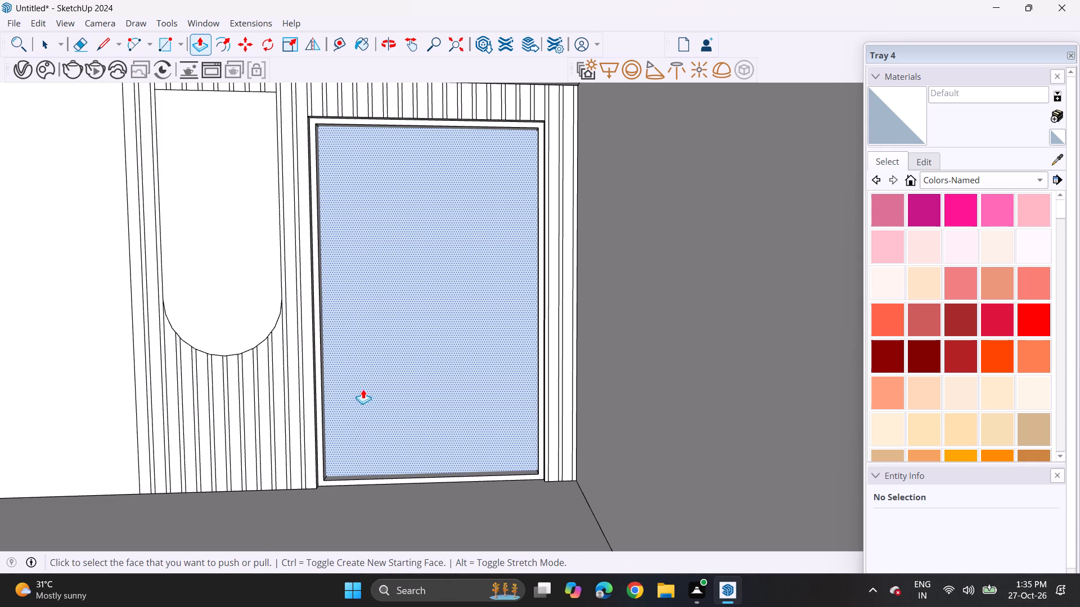
left_click(365, 422)
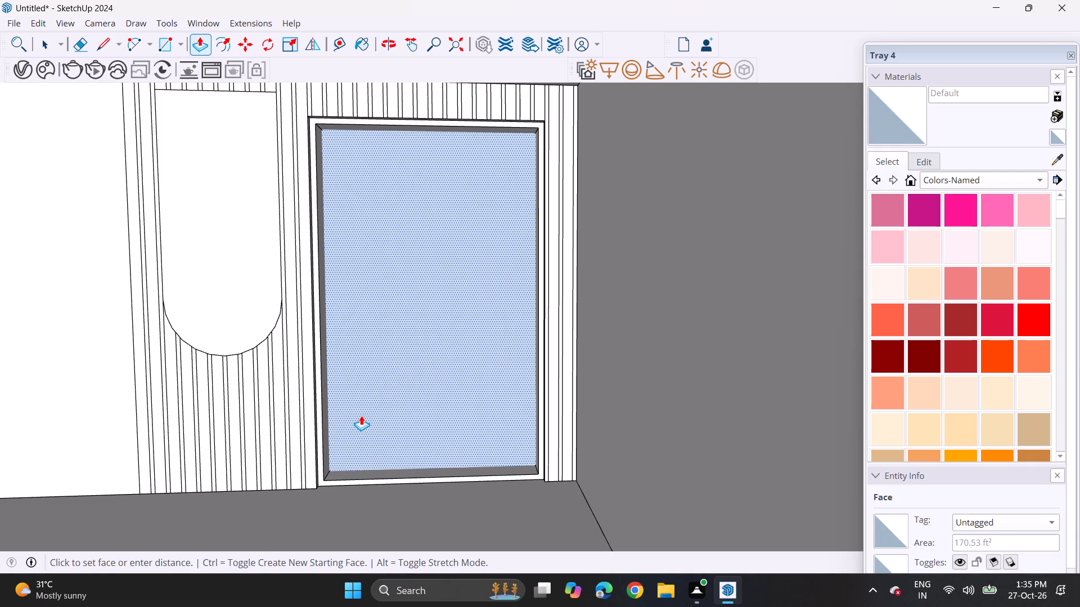
left_click(361, 415)
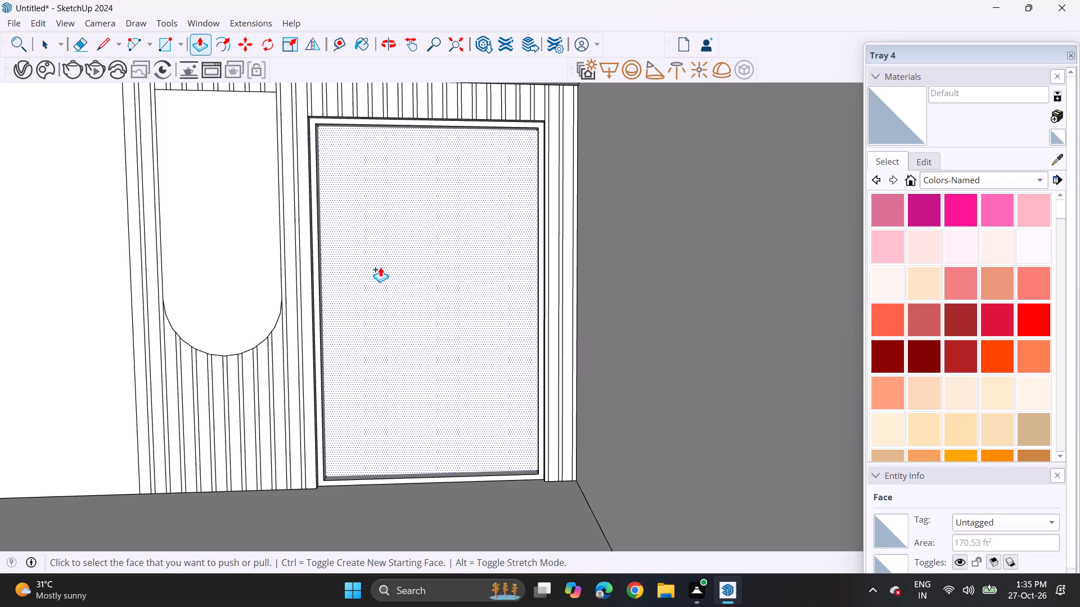
Draw a narrow full-height rectangle on the opening's back face, along the edge nearest the round-bottomed panel.
left_click(165, 49)
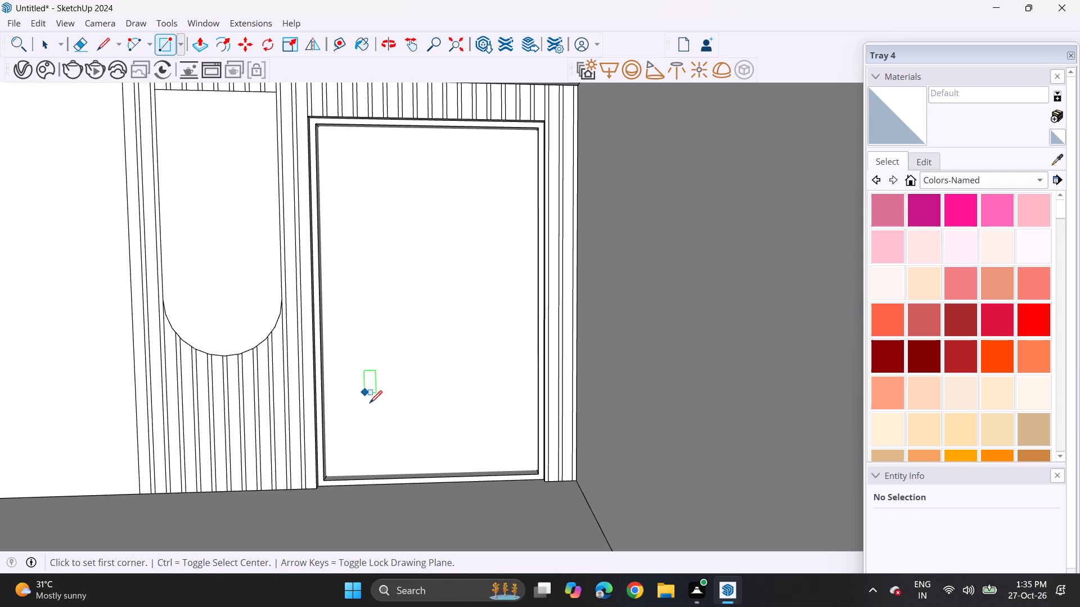
scroll(376, 418, "up", 1)
middle_click_drag(377, 422, 378, 435)
scroll(345, 461, "down", 1)
scroll(345, 462, "up", 1)
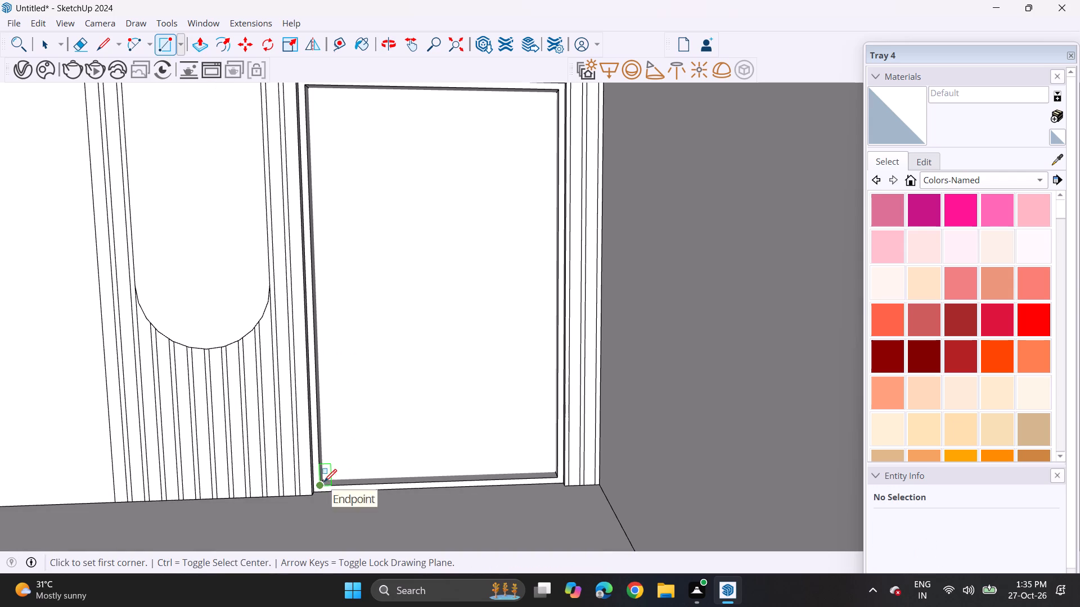
scroll(325, 478, "up", 3)
scroll(325, 478, "down", 1)
scroll(325, 478, "up", 7)
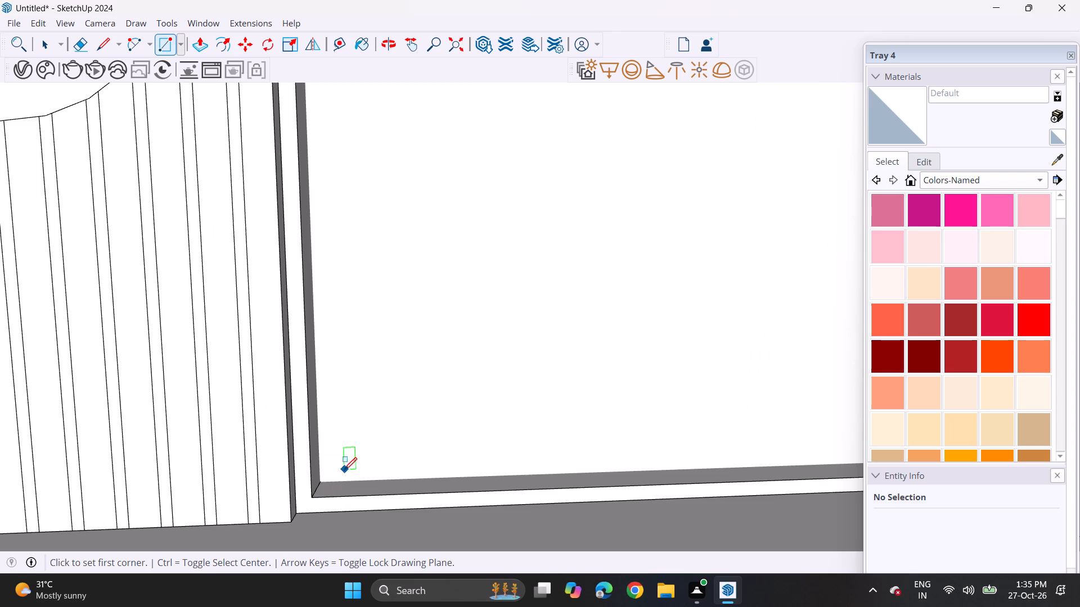
middle_click_drag(324, 488, 316, 515)
scroll(332, 474, "up", 5)
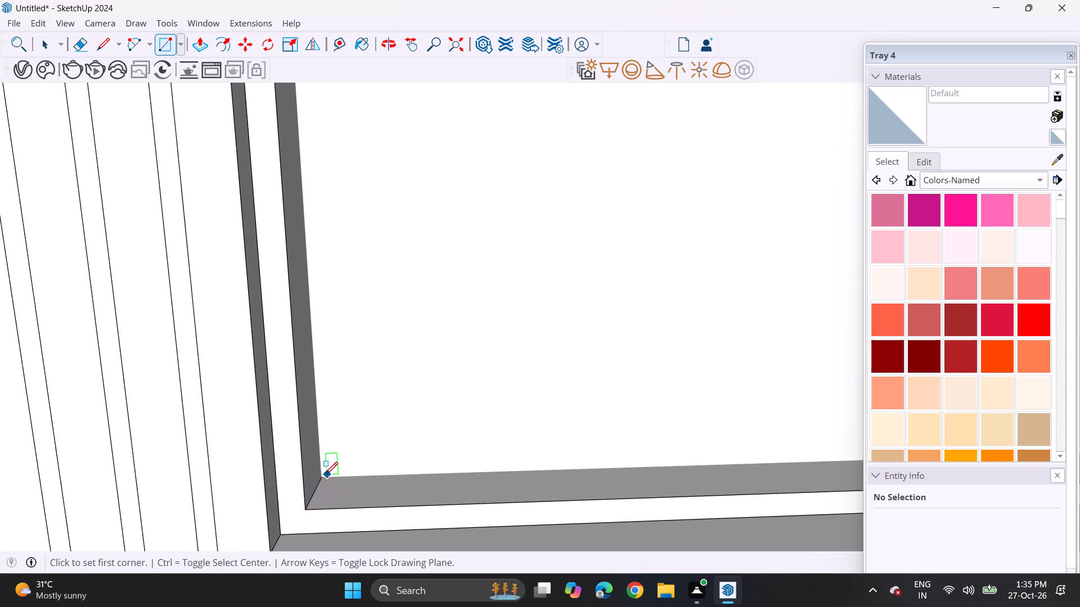
left_click(320, 478)
scroll(346, 347, "down", 6)
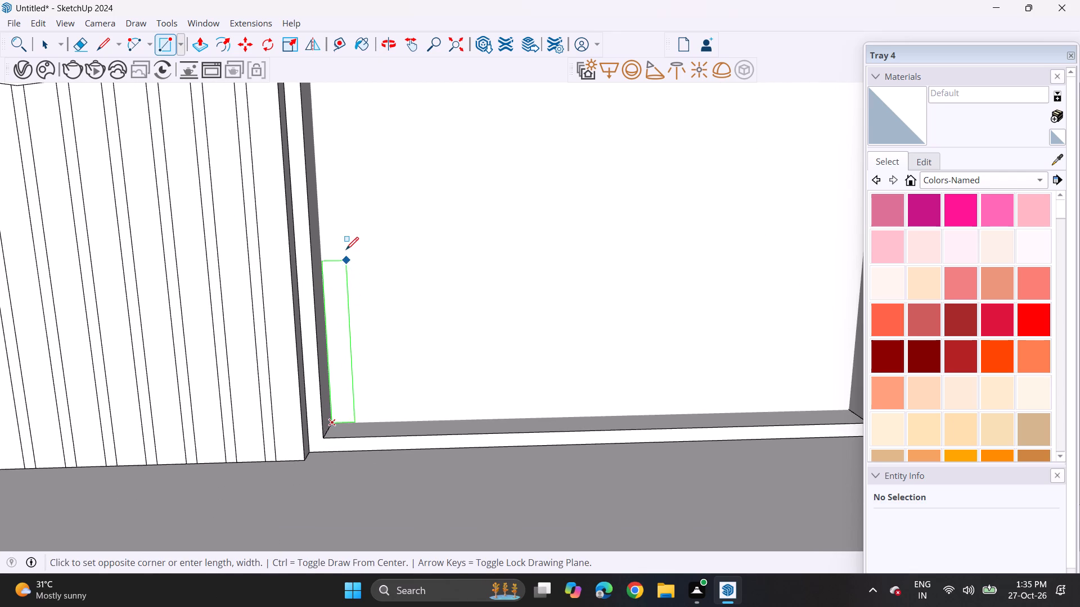
scroll(345, 229, "down", 7)
scroll(337, 185, "up", 1)
middle_click_drag(336, 182, 361, 318)
middle_click_drag(357, 164, 364, 290)
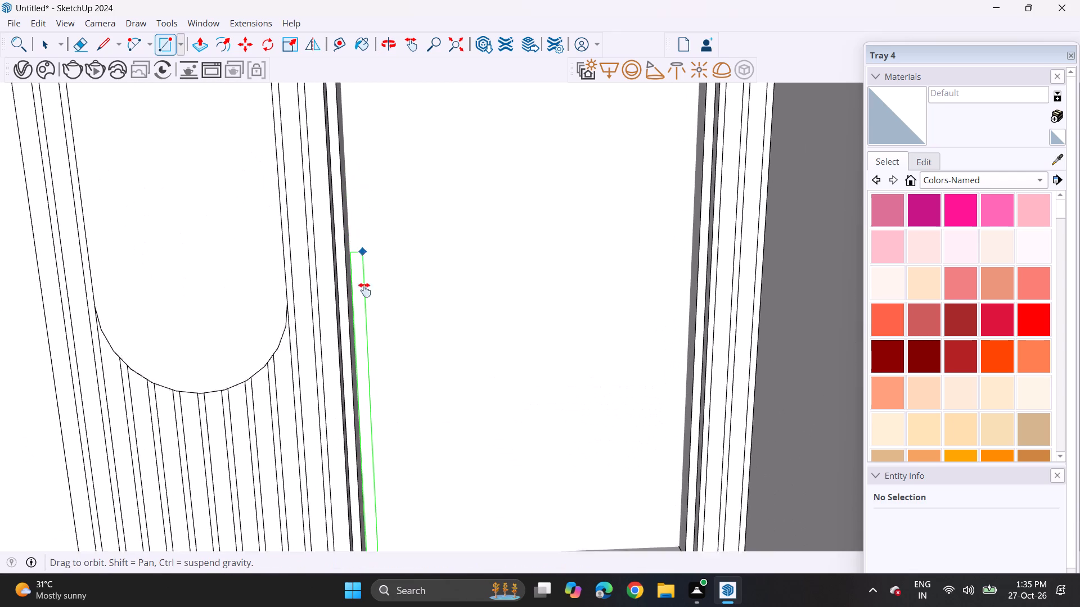
middle_click_drag(364, 290, 367, 210)
scroll(365, 164, "up", 3)
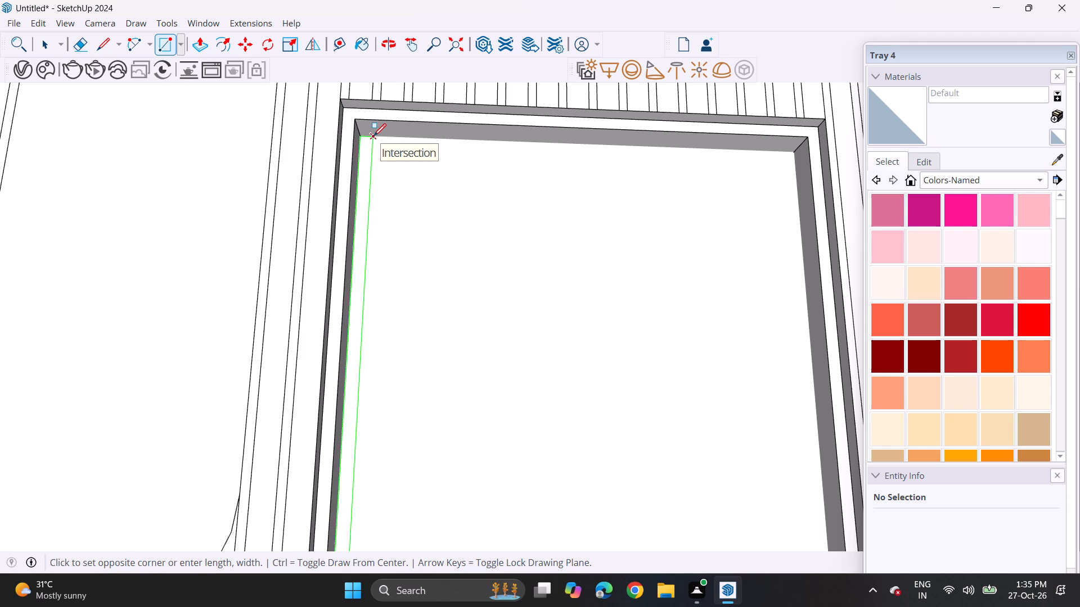
left_click(373, 136)
Copy the narrow vertical strip sideways along the opening's bottom edge, leaving a thin gap beside the original.
scroll(370, 366, "down", 3)
middle_click_drag(384, 419, 358, 165)
scroll(372, 310, "up", 1, "shift")
middle_click_drag(356, 157, 358, 354)
middle_click_drag(354, 398, 331, 309, "shift")
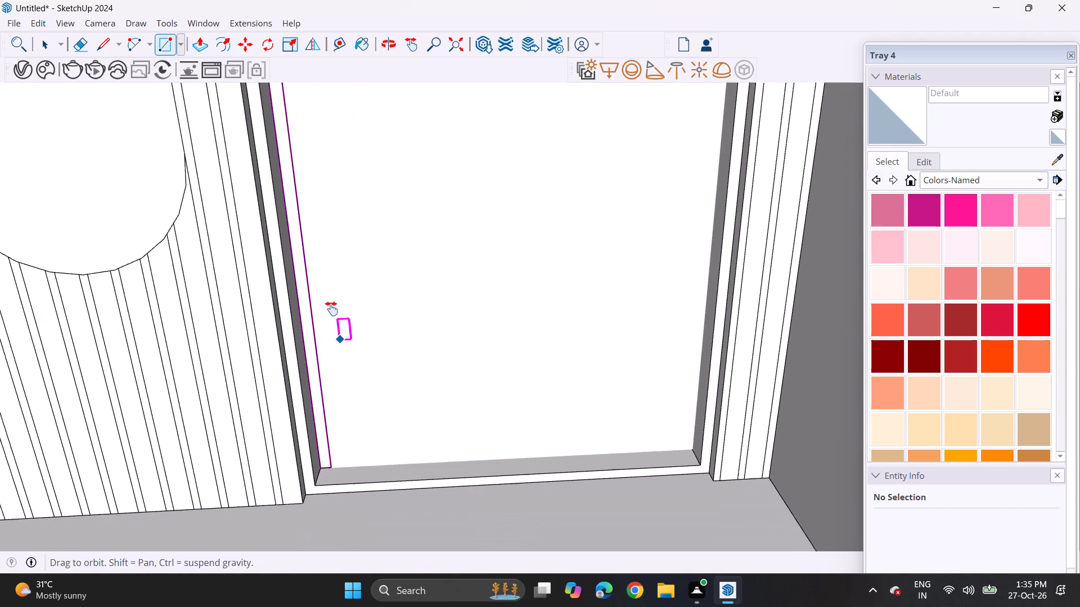
middle_click_drag(331, 309, 327, 289, "shift")
key("space")
double_click(309, 350)
scroll(316, 393, "down", 3)
scroll(316, 393, "up", 6)
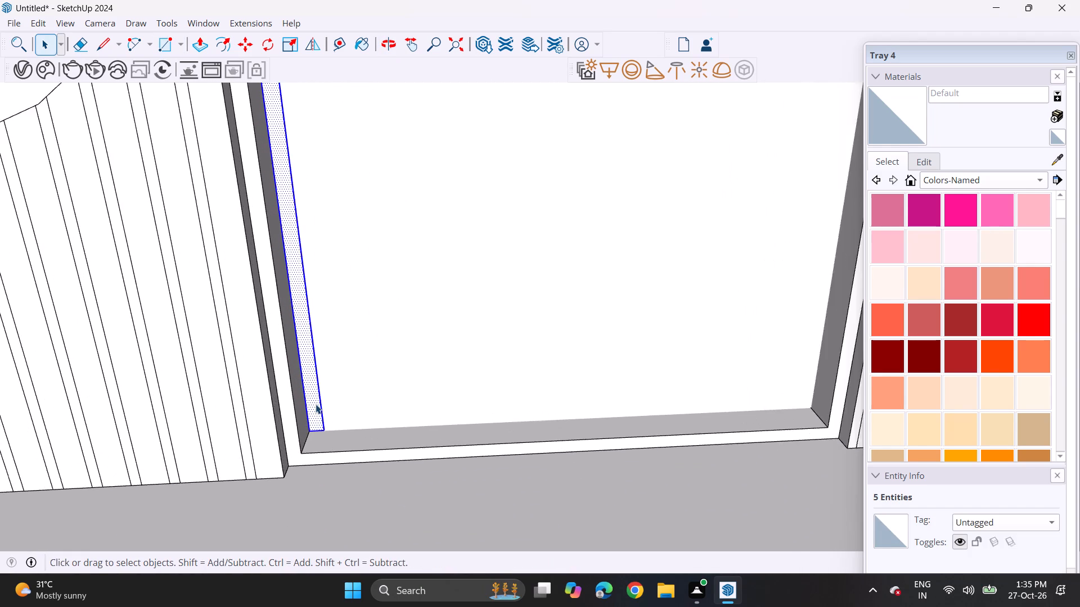
scroll(316, 404, "up", 3)
key("m")
left_click(308, 446)
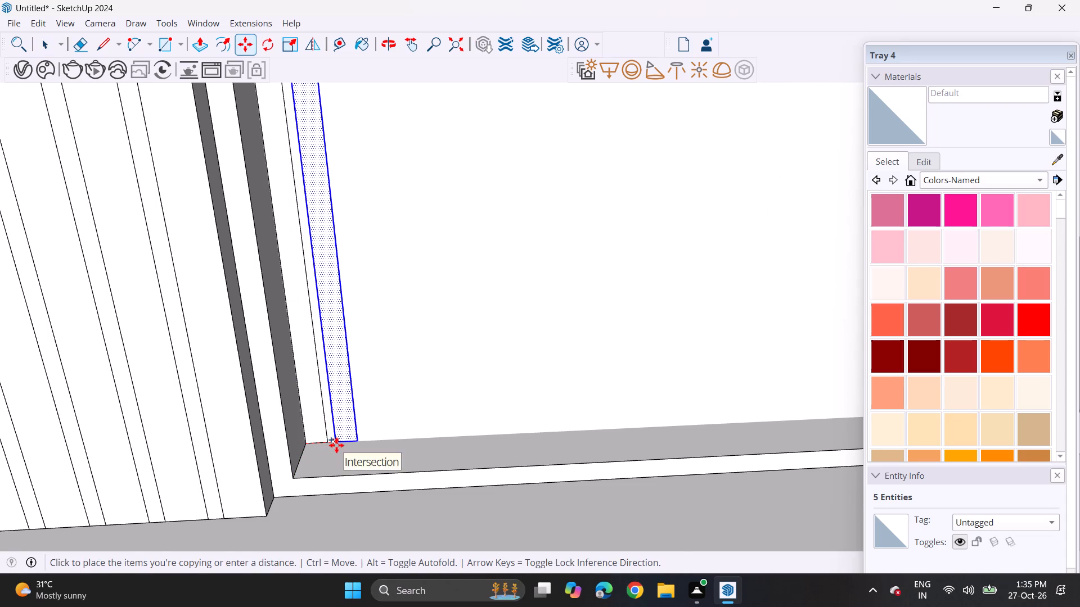
left_click(336, 445)
Keep copying the narrow strip sideways along the opening's bottom edge with thin gaps, making a row of seven strips.
left_click(328, 441)
left_click(358, 443)
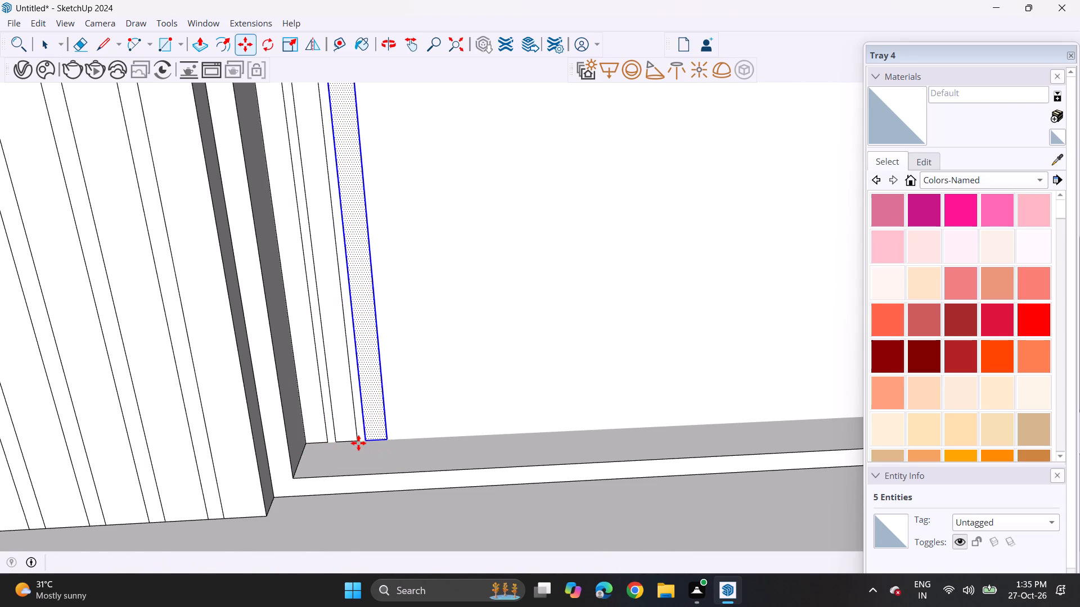
left_click(363, 442)
left_click(389, 443)
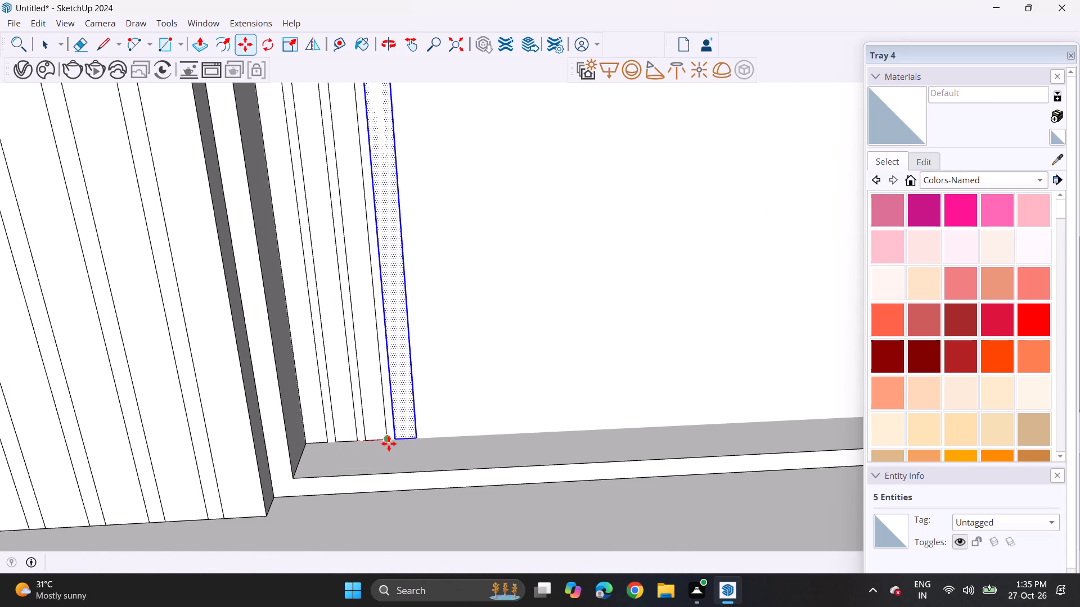
left_click(388, 441, "ctrl")
left_click(420, 438)
left_click(413, 437)
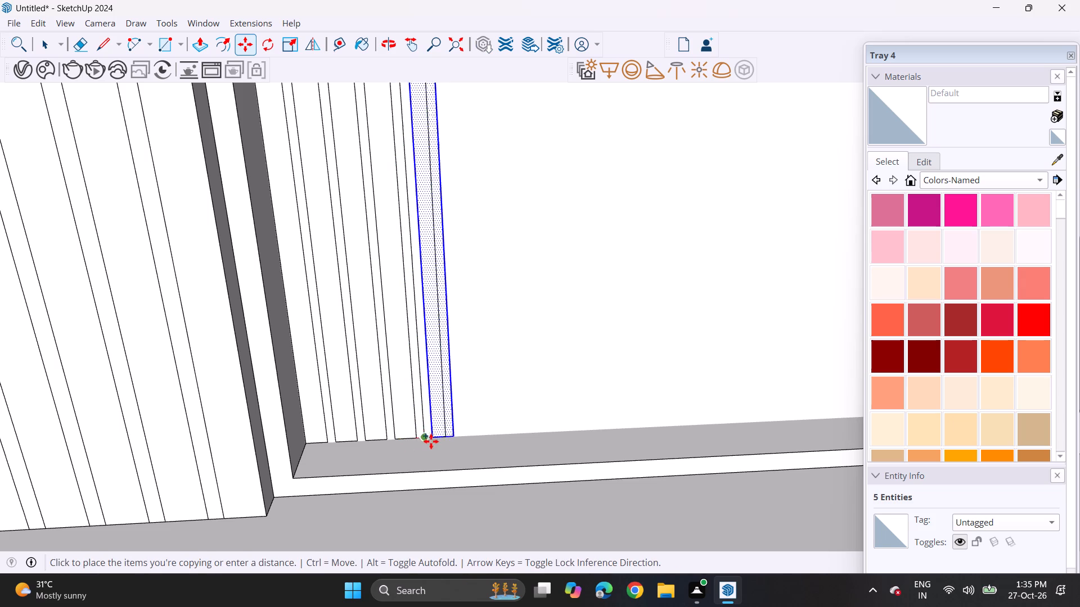
left_click(447, 436)
left_click(449, 438)
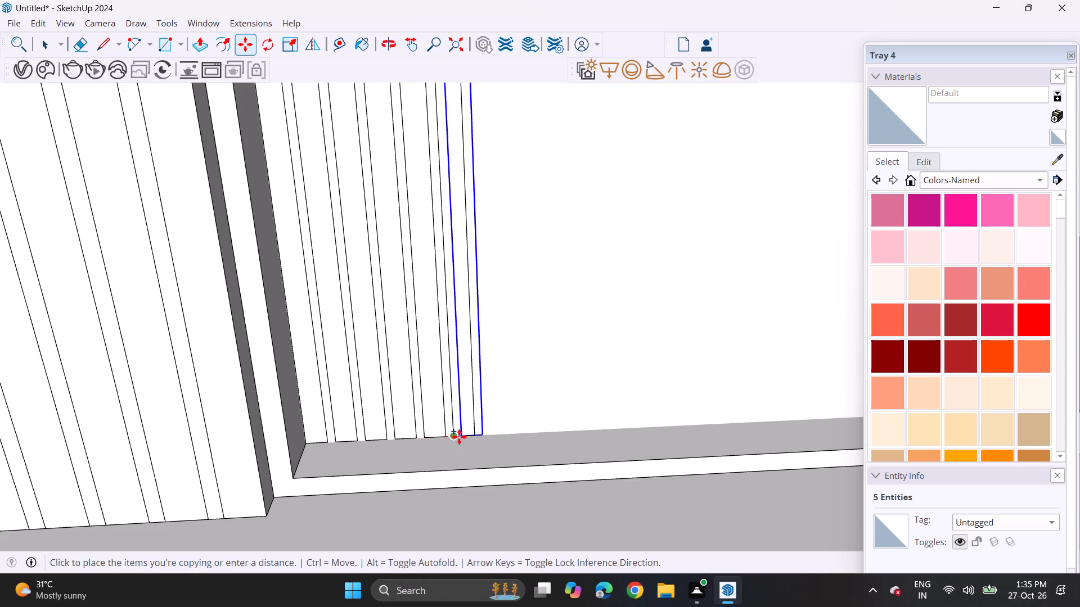
left_click(478, 434)
Push/Pull the large opening's top inner face very slightly, just above the tops of the narrow strips.
middle_click_drag(470, 427, 455, 382)
scroll(436, 338, "down", 7)
middle_click_drag(438, 345, 432, 446, "shift")
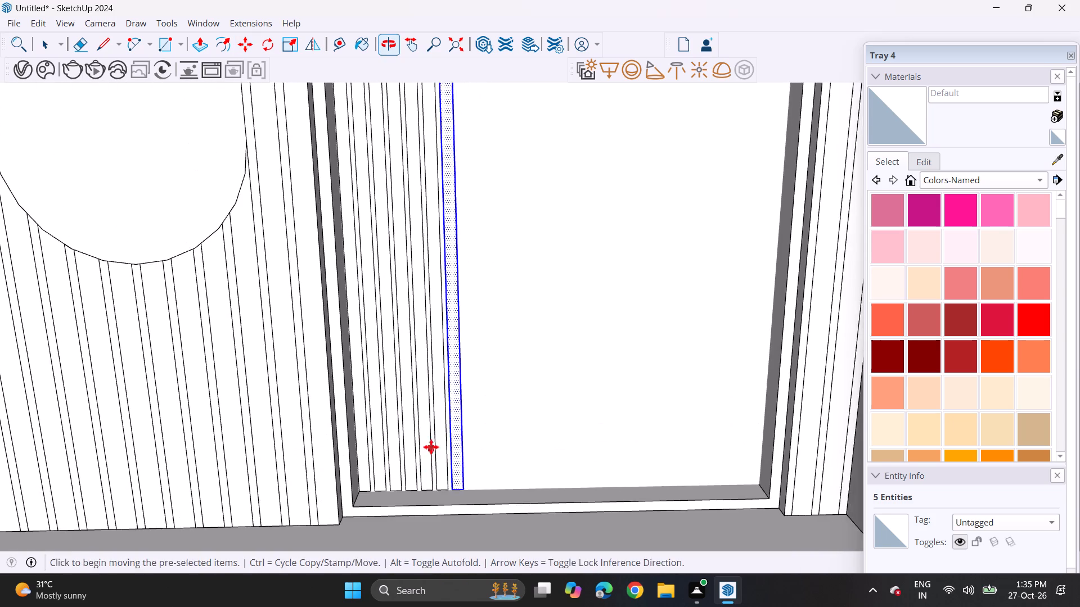
middle_click_drag(429, 415, 433, 350)
scroll(430, 349, "down", 6)
scroll(426, 366, "up", 1)
scroll(426, 366, "down", 3)
scroll(419, 347, "up", 1)
middle_click_drag(424, 353, 431, 414, "shift")
scroll(442, 402, "down", 3)
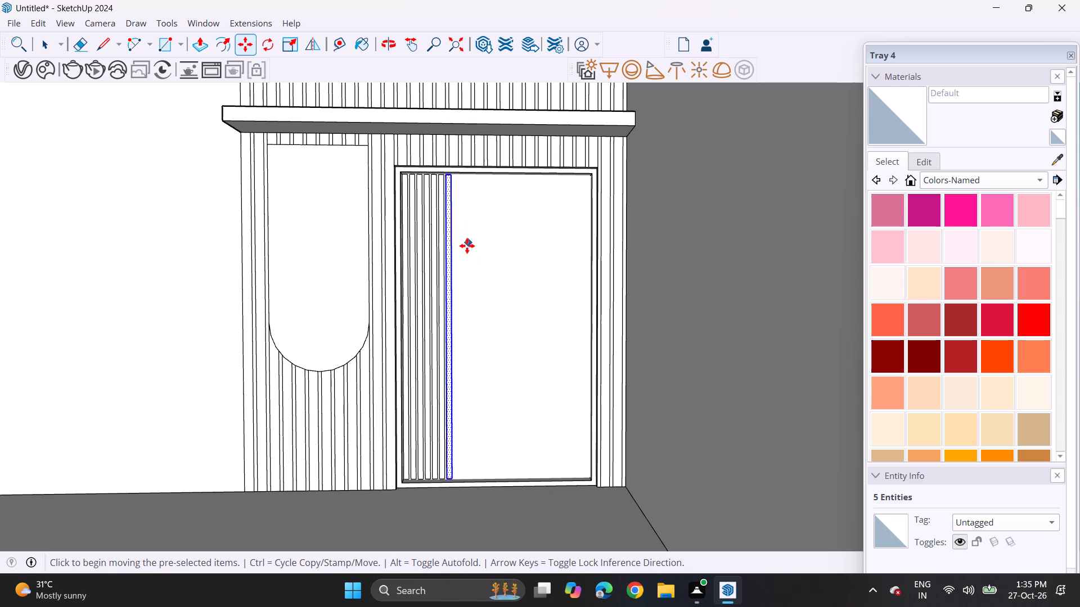
middle_click_drag(469, 255, 470, 276)
scroll(422, 199, "up", 9)
scroll(411, 160, "down", 2)
scroll(411, 159, "up", 2)
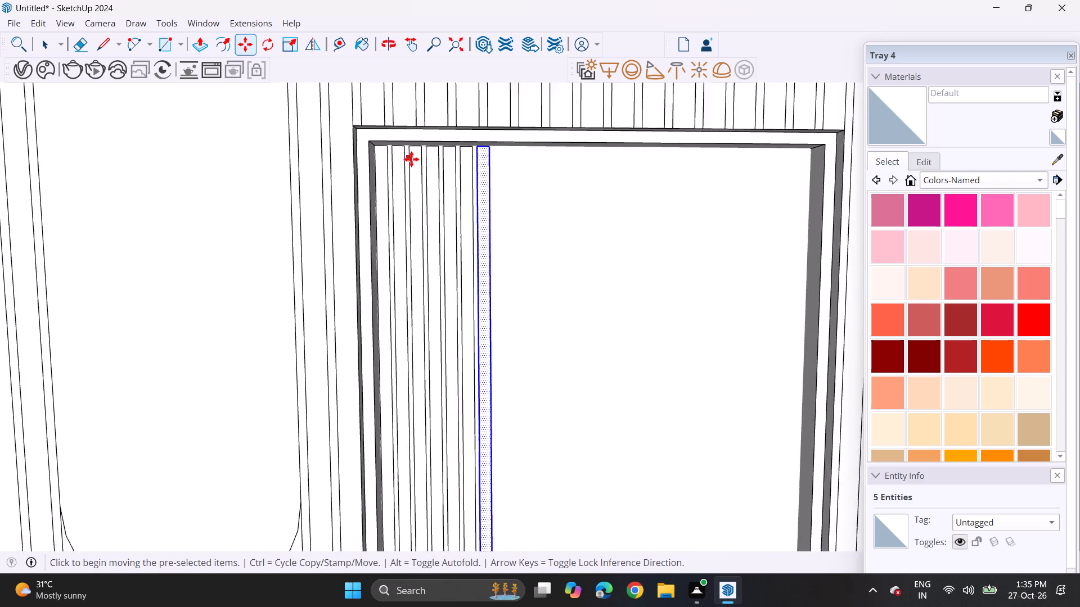
scroll(411, 159, "up", 4)
scroll(409, 155, "down", 1)
scroll(409, 155, "up", 2)
scroll(409, 155, "down", 1)
scroll(409, 155, "up", 7)
scroll(409, 155, "down", 6)
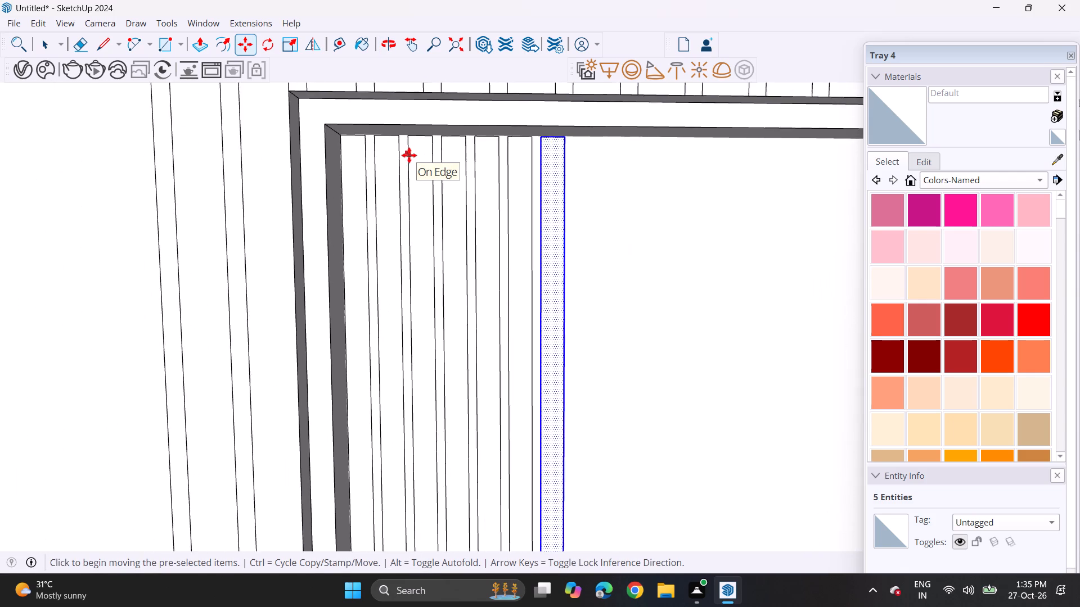
scroll(409, 155, "down", 1)
scroll(409, 155, "up", 2)
scroll(409, 155, "down", 8)
left_click(196, 40)
scroll(515, 162, "up", 1)
scroll(515, 162, "down", 2)
middle_click_drag(515, 162, 511, 133)
scroll(510, 157, "up", 4)
key("Escape")
scroll(509, 148, "up", 4)
left_click(507, 146)
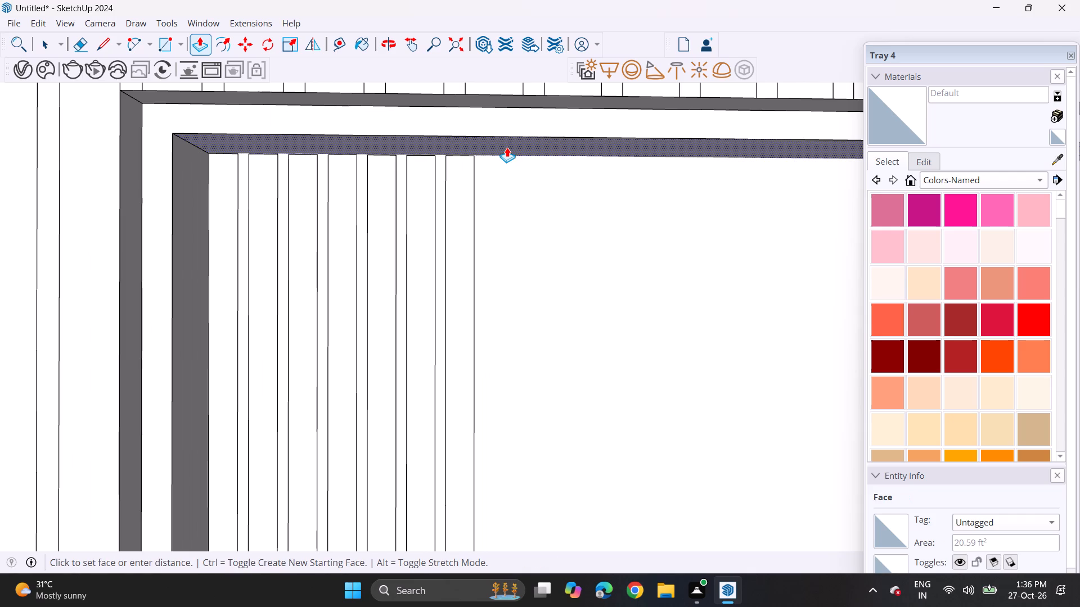
left_click(507, 147)
Push/Pull the large opening's bottom inner face very slightly, just below the ends of the narrow strips.
scroll(461, 188, "down", 5)
scroll(453, 273, "down", 3)
middle_click_drag(452, 308, 426, 176)
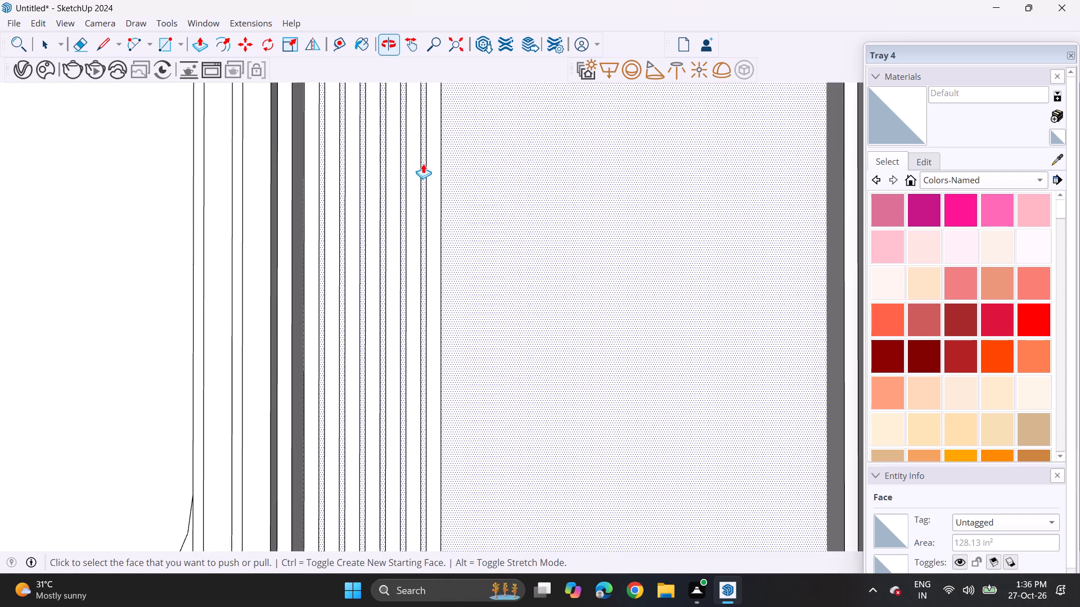
middle_click_drag(433, 342, 443, 379)
scroll(439, 366, "down", 7)
key("space")
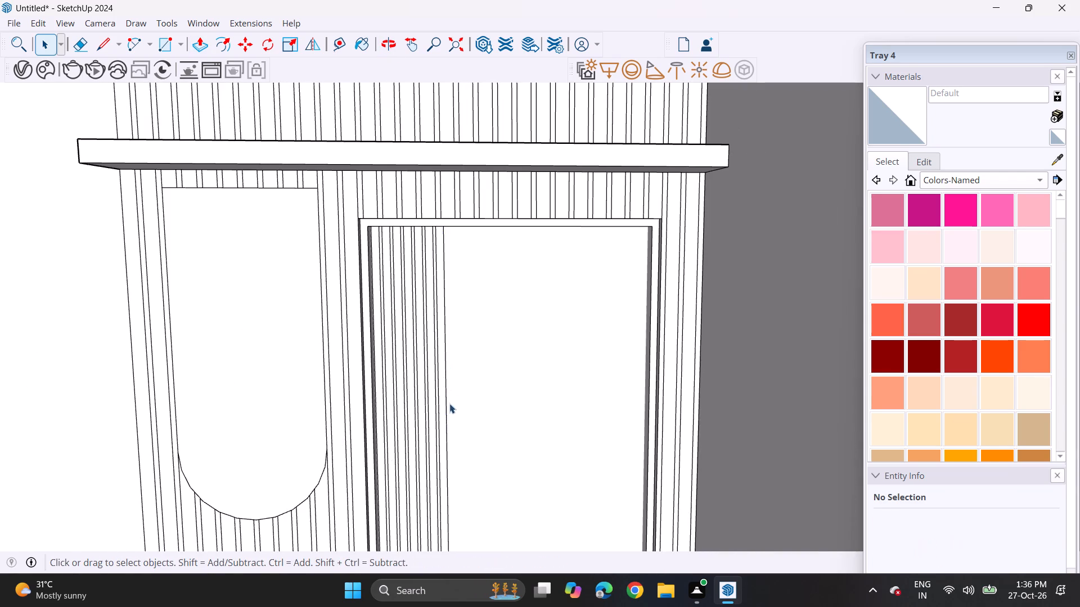
middle_click_drag(449, 404, 420, 246)
scroll(398, 287, "down", 3)
middle_click_drag(398, 323, 398, 295, "shift")
scroll(396, 372, "up", 4)
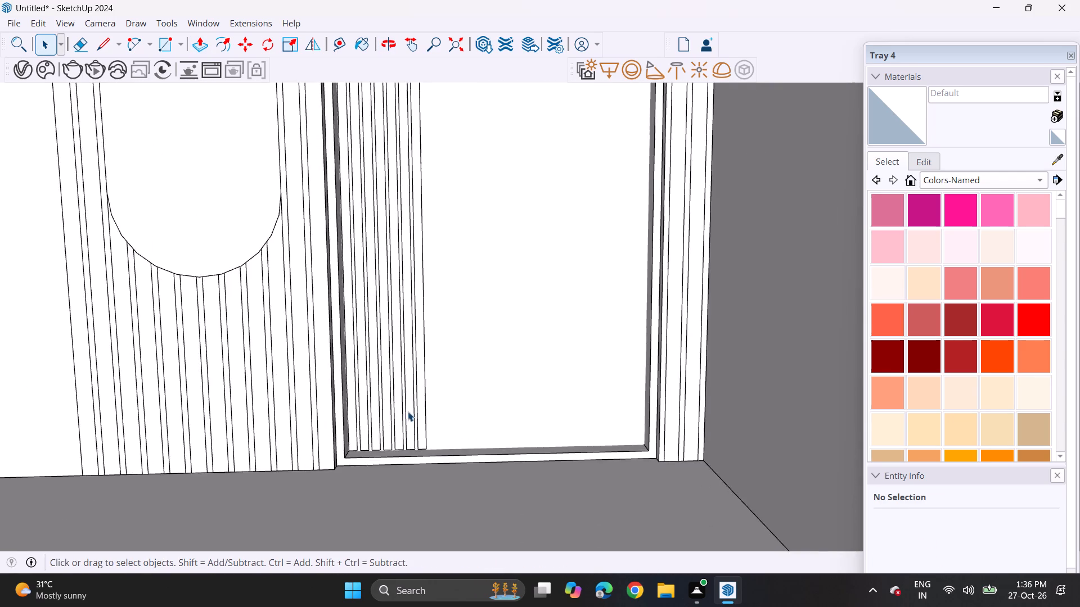
scroll(408, 411, "up", 2)
left_click(199, 46)
scroll(357, 428, "up", 2)
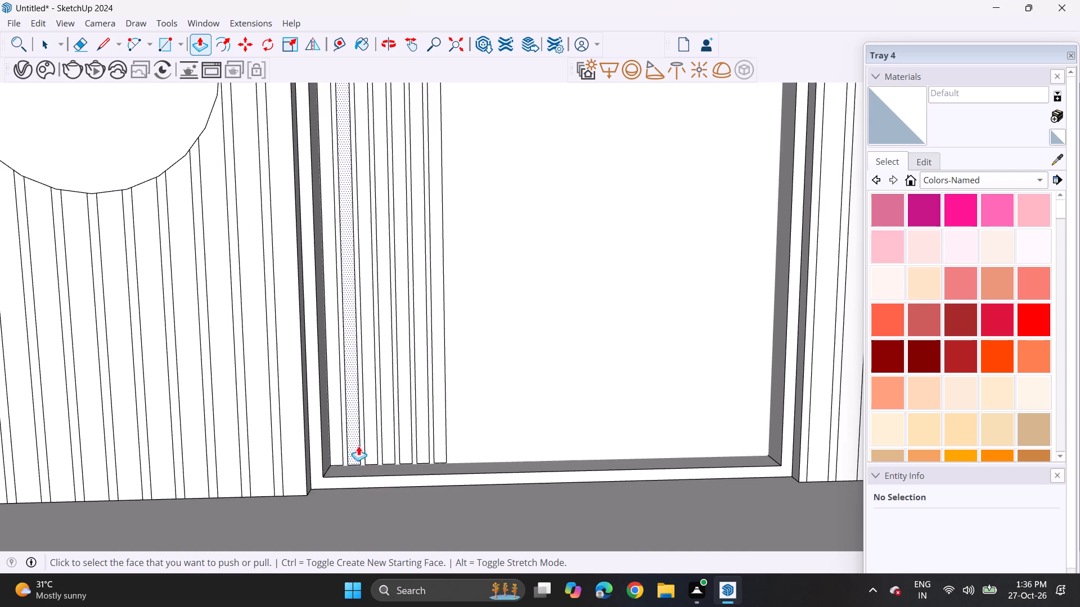
left_click(366, 468)
left_click(366, 467)
Draw a tall rectangle in the middle of the plain area of the opening's back face, beside the strips.
scroll(403, 347, "down", 4)
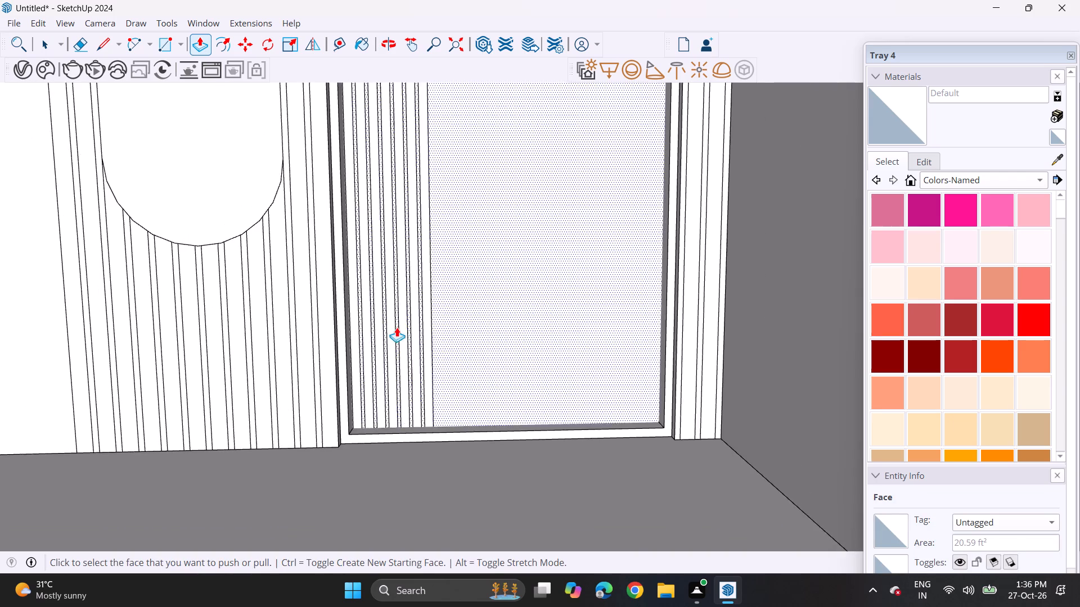
middle_click_drag(397, 327, 429, 382, "shift")
scroll(430, 348, "down", 4)
middle_click_drag(425, 342, 462, 382, "shift")
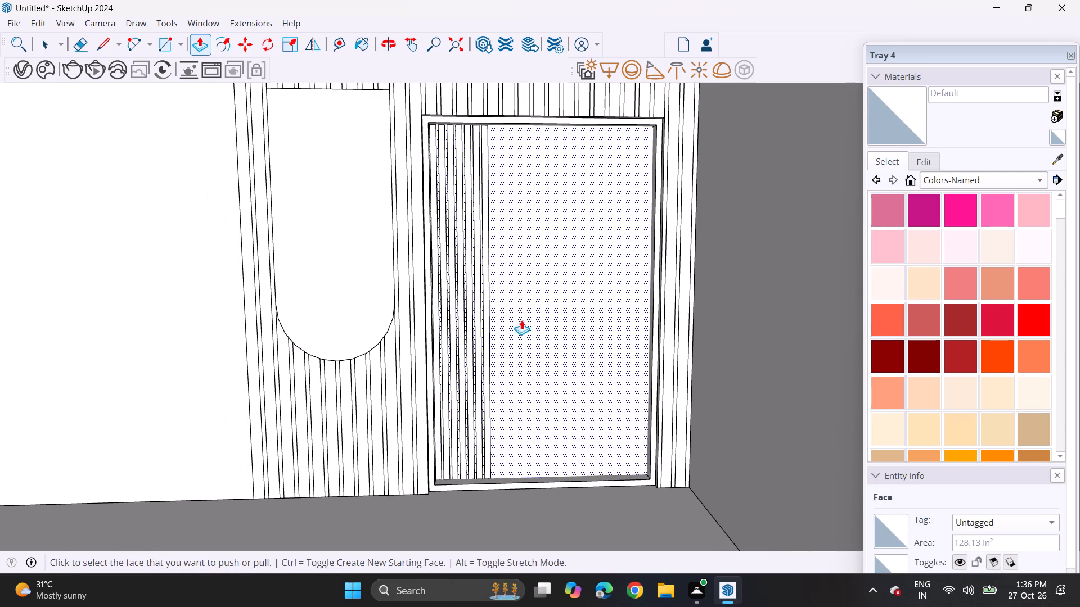
key("space")
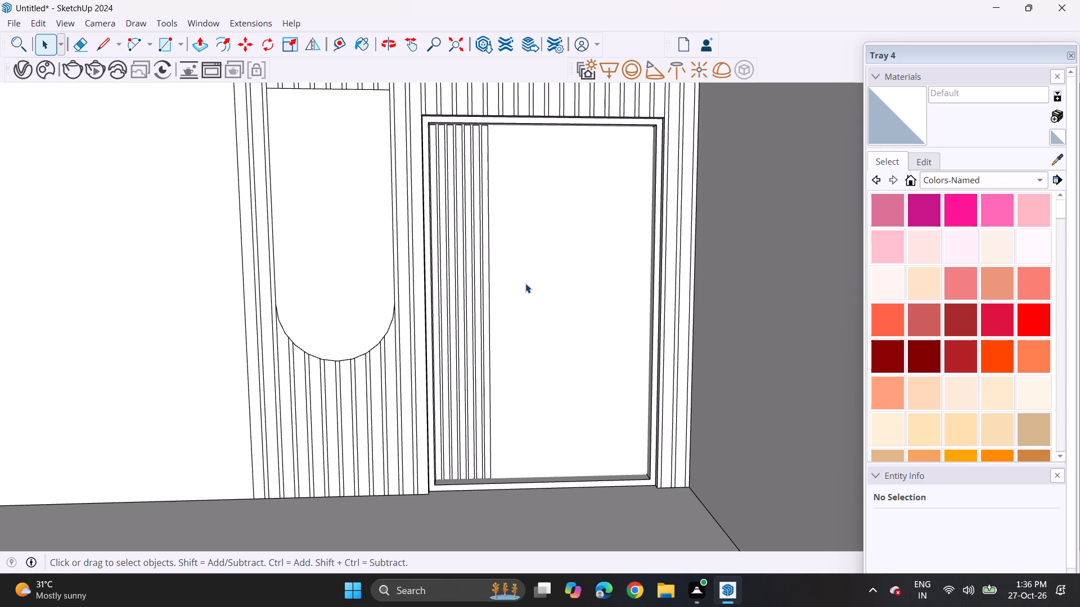
left_click(167, 51)
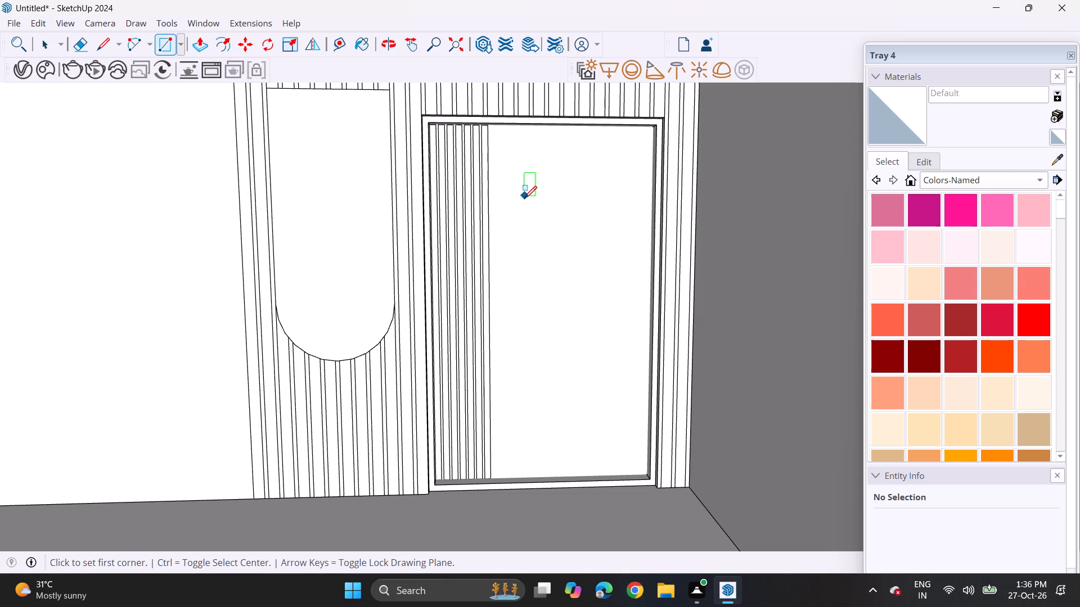
left_click(521, 197)
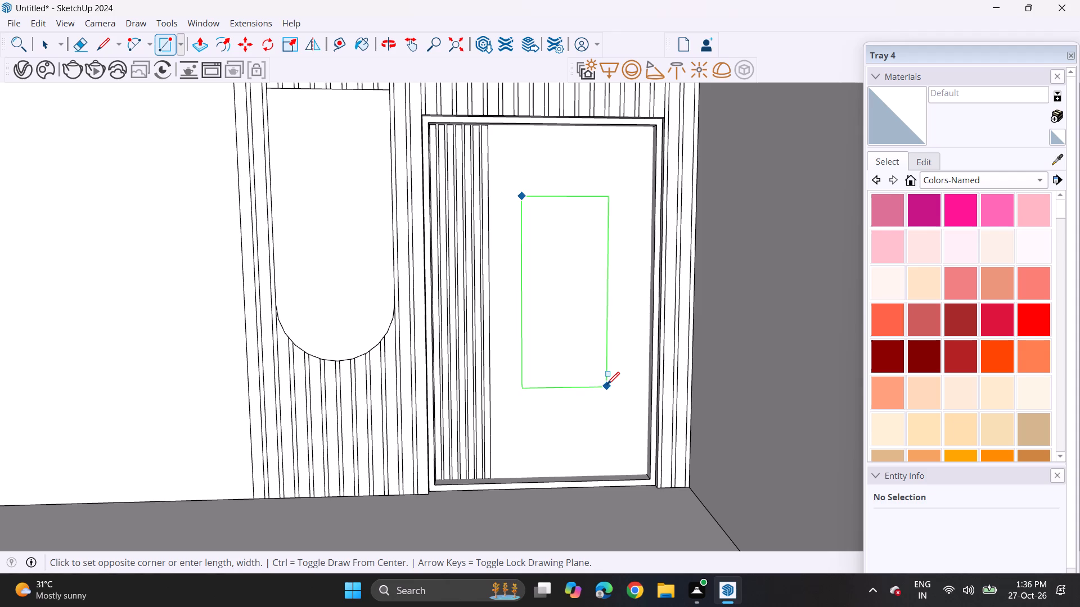
left_click(607, 387)
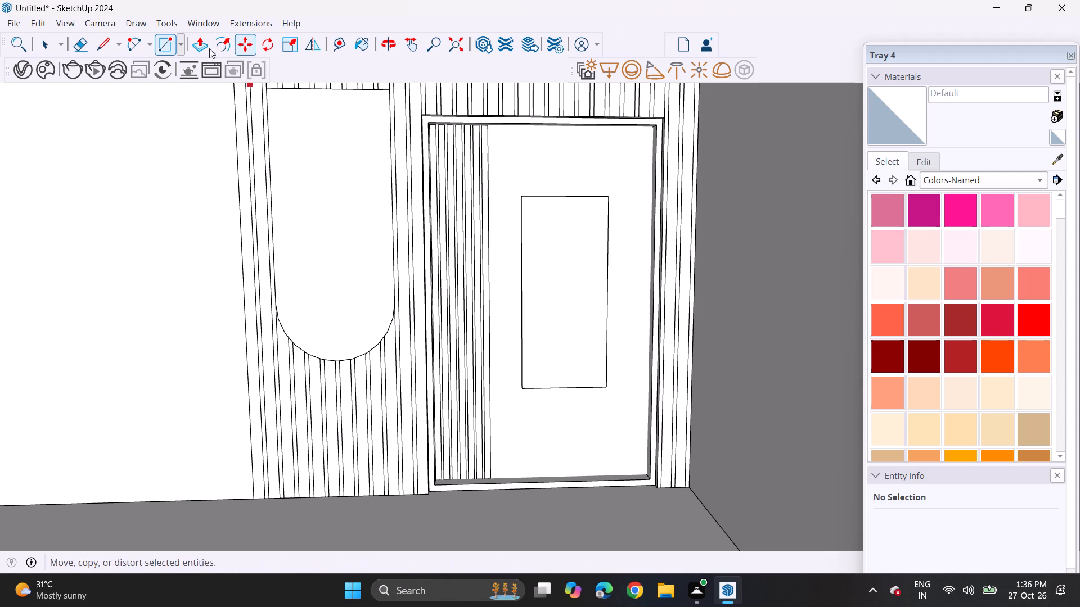
Draw outward half-circle 2 Point Arcs on the top and bottom edges of the tall rectangle.
left_click(179, 49)
left_click(130, 40)
left_click(152, 43)
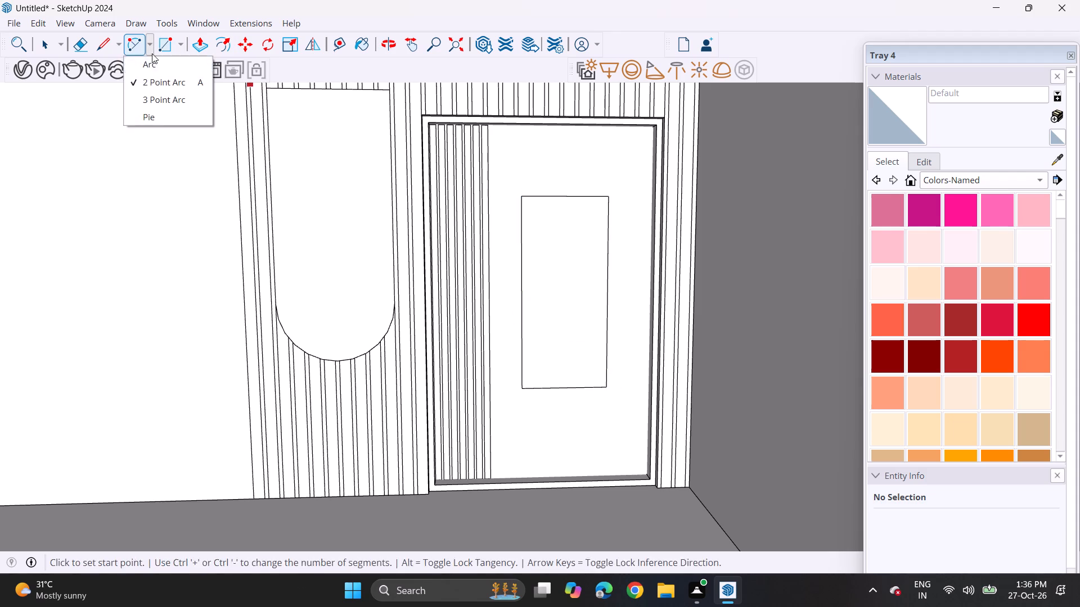
left_click(157, 83)
left_click(523, 198)
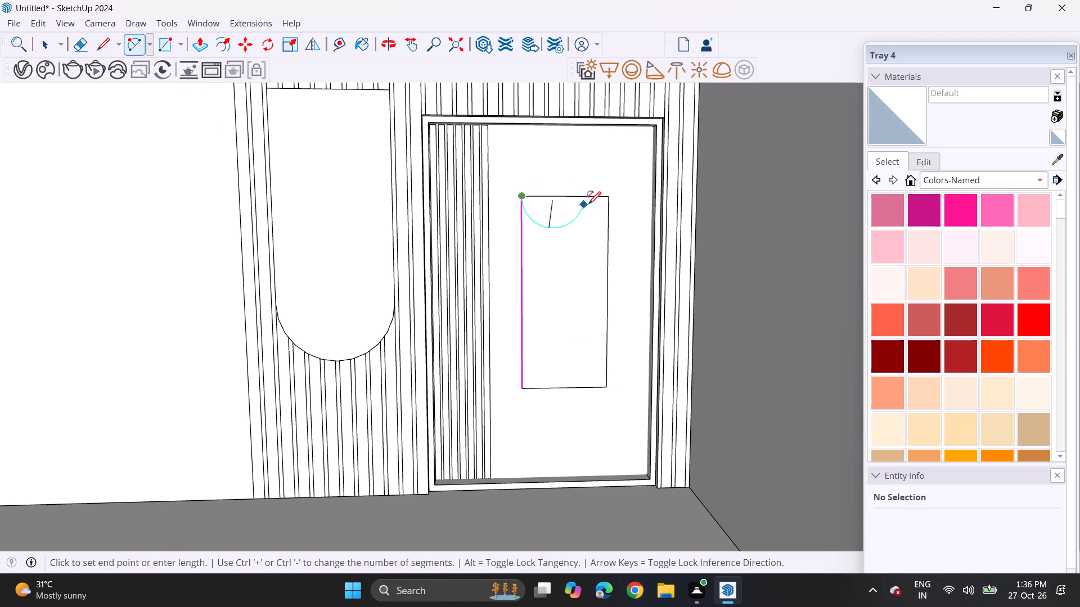
left_click(609, 199)
left_click(577, 153)
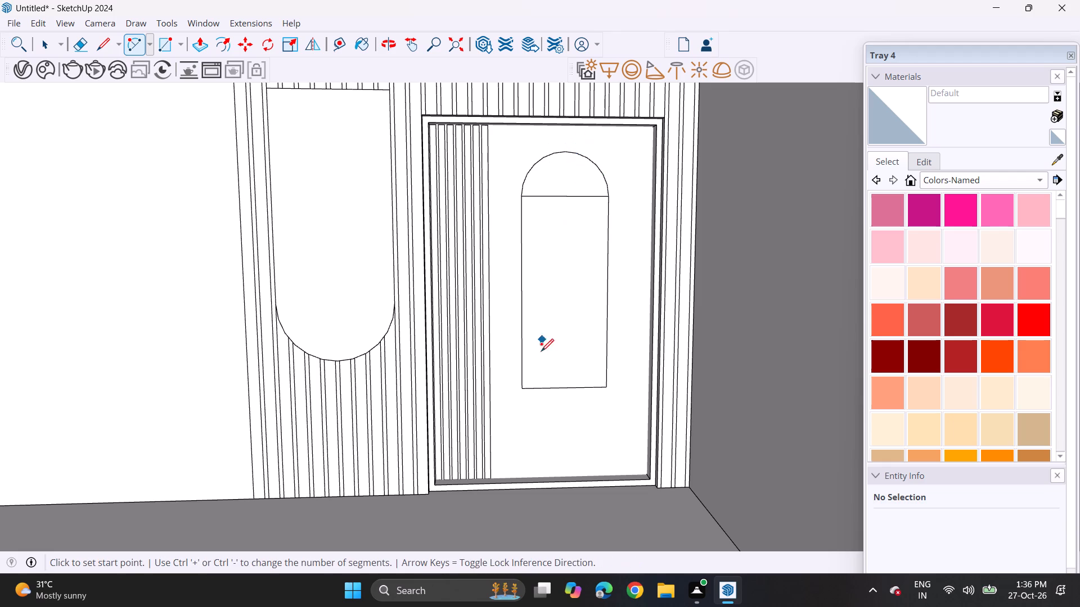
left_click(521, 389)
left_click(610, 382)
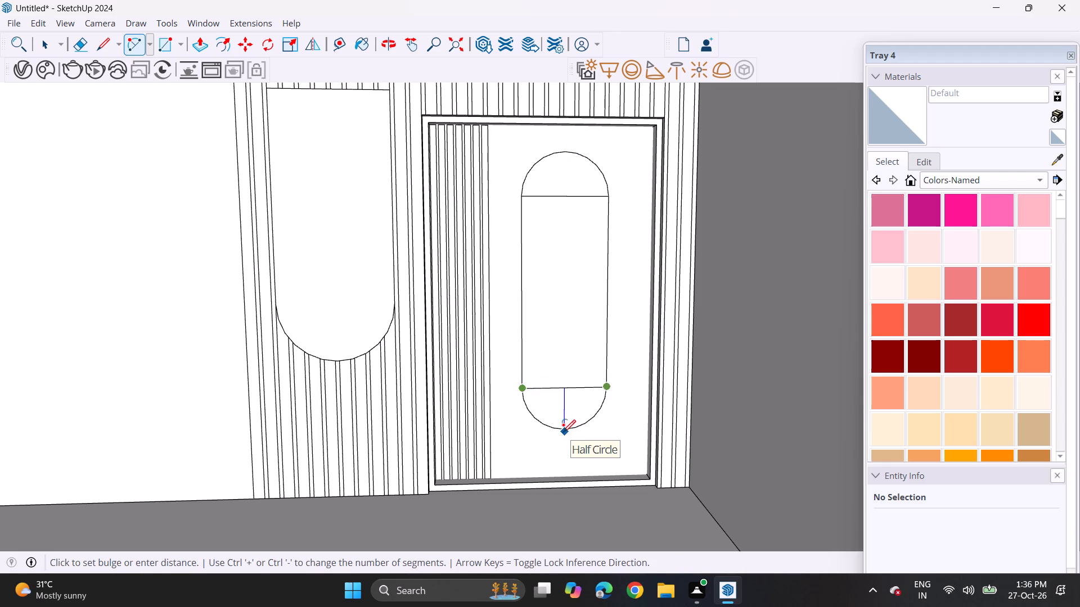
left_click(563, 432)
Set the bottom half-circle arc to 60 segments.
key("space")
left_click(582, 424)
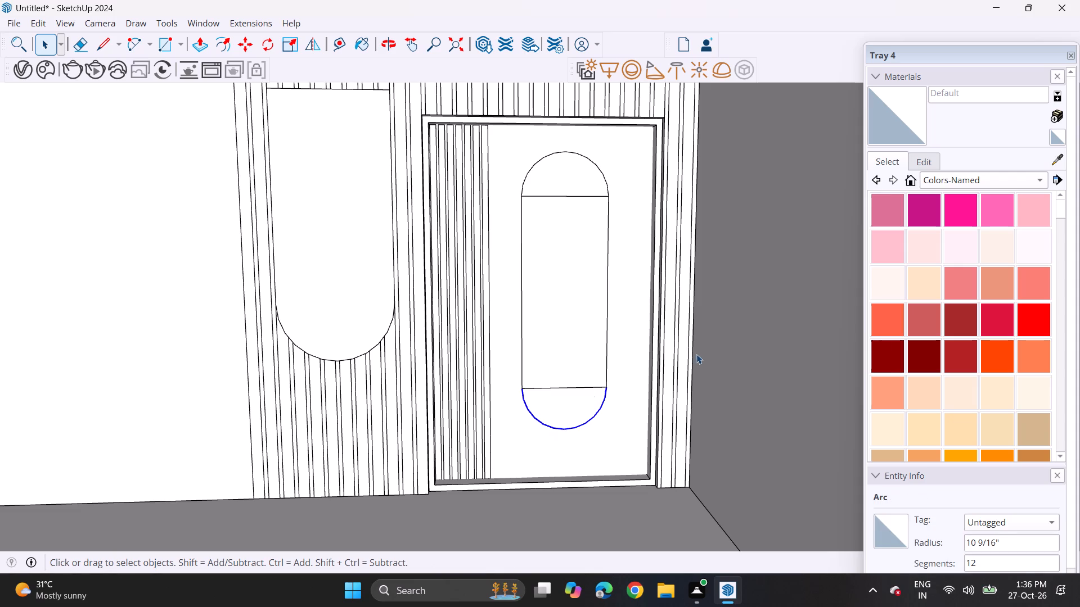
scroll(936, 503, "down", 5)
left_click(986, 534)
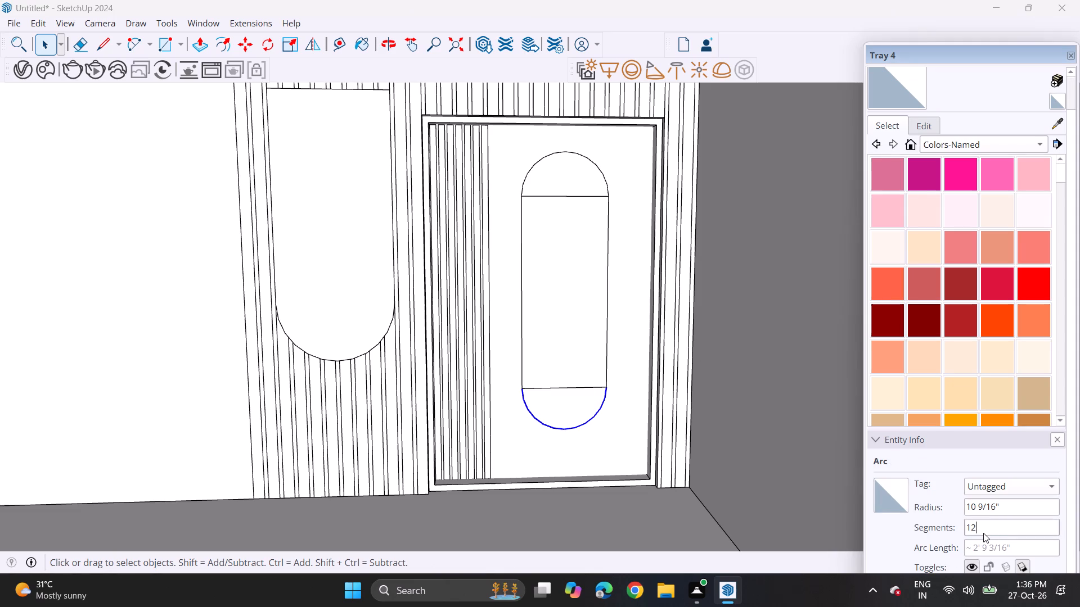
key("BackSpace")
key("BackSpace")
key("BackSpace")
type("60")
key("Return")
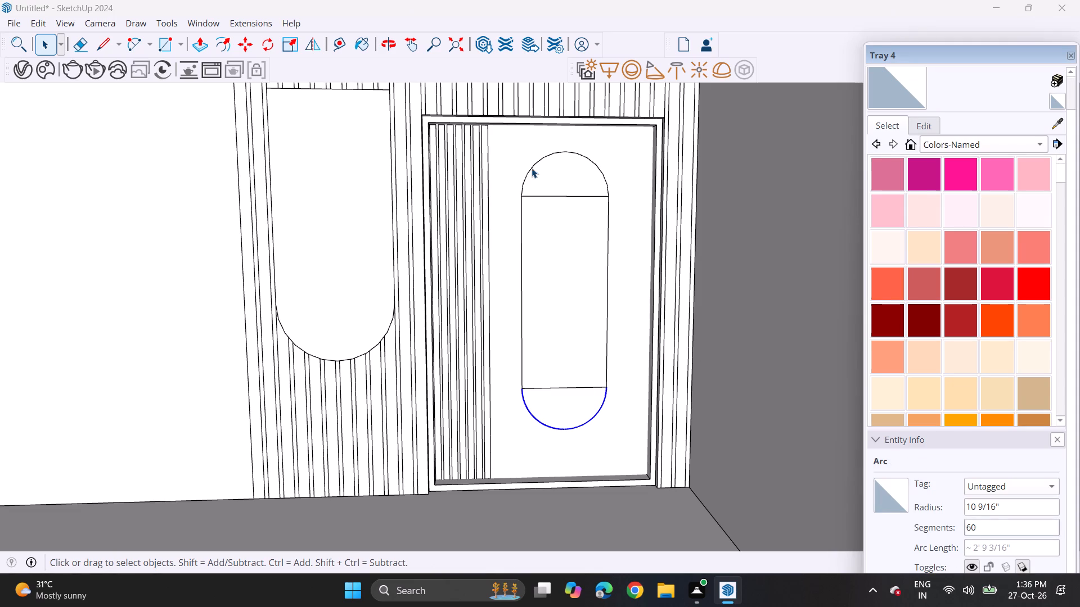
Set the top half-circle arc to 60 segments.
left_click(532, 168)
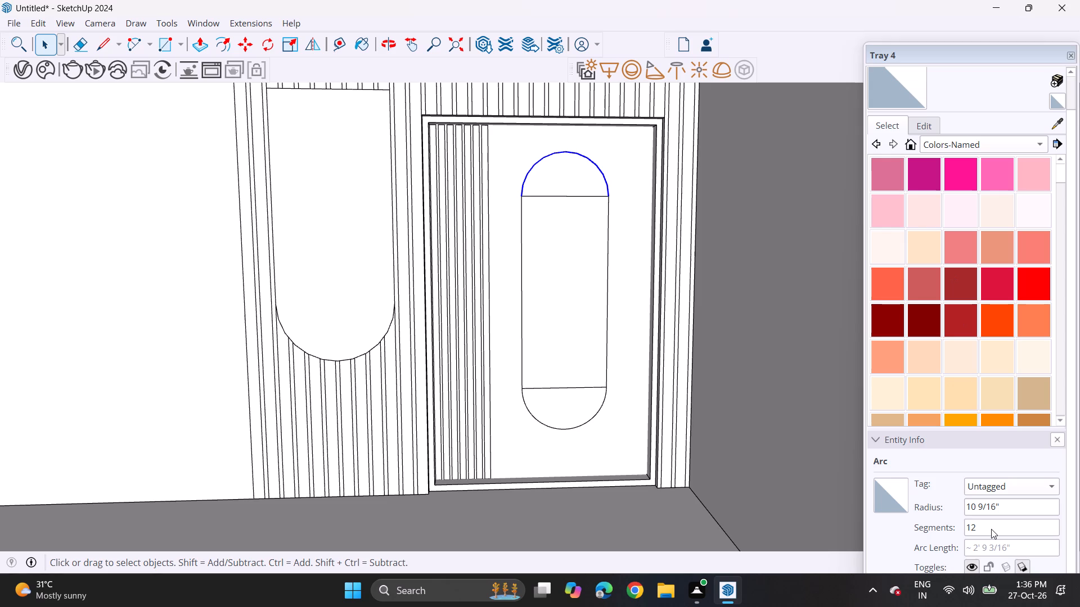
left_click(991, 529)
key("BackSpace")
key("BackSpace")
type("60")
key("Return")
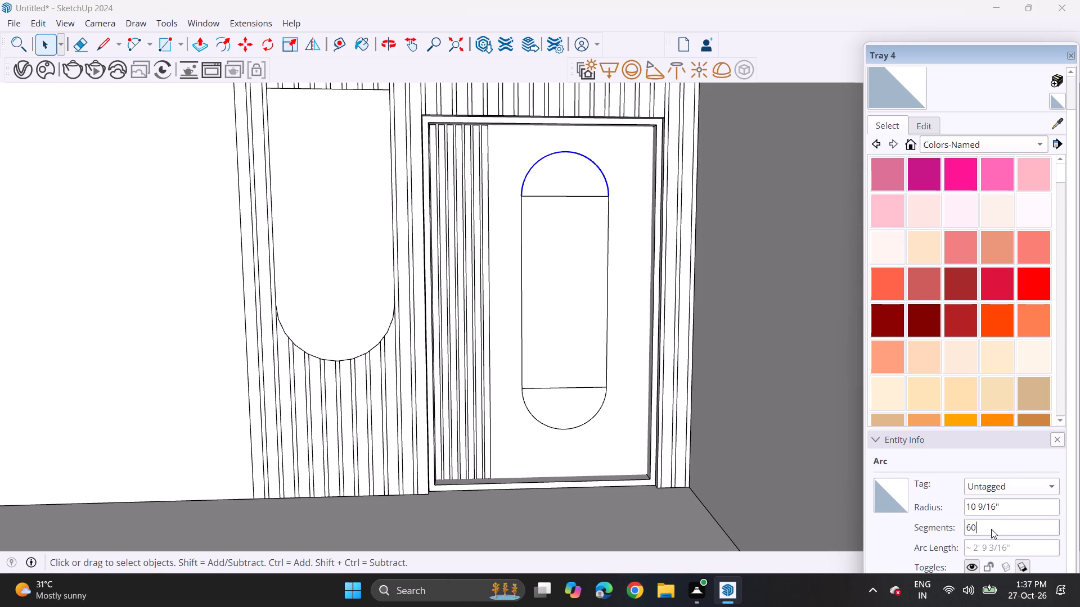
Erase the rectangle's top and bottom edges where they meet the arcs, leaving one pill-shaped outline.
left_click(76, 41)
left_click_drag(567, 187, 573, 210)
left_click(576, 393)
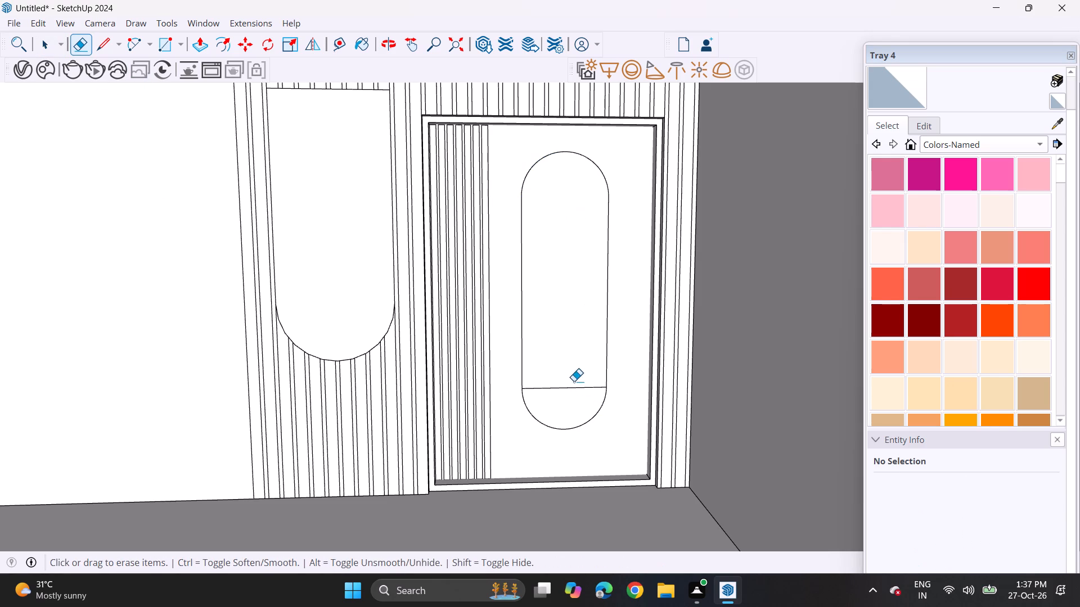
left_click_drag(571, 388, 576, 400)
Push/Pull the pill-shaped face slightly inward to form a shallow recess in the opening's back face.
left_click(198, 46)
middle_click_drag(555, 401, 561, 423)
left_click(561, 414)
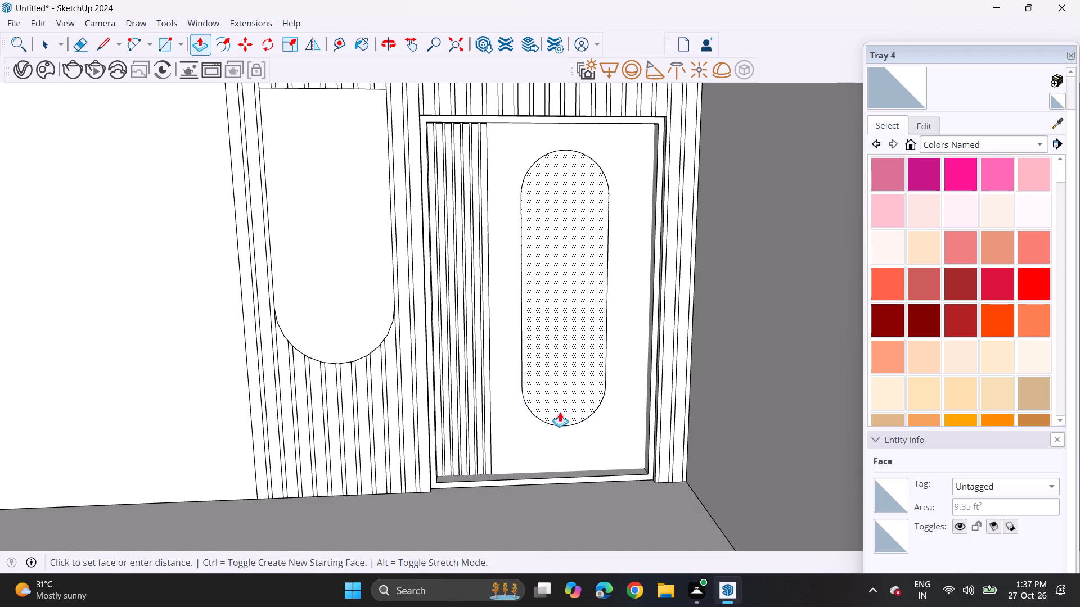
left_click(559, 411)
Copy the pill-shaped recess face with its edges from the framed opening to the empty space beside the room.
scroll(588, 397, "up", 1)
middle_click_drag(584, 392, 555, 355)
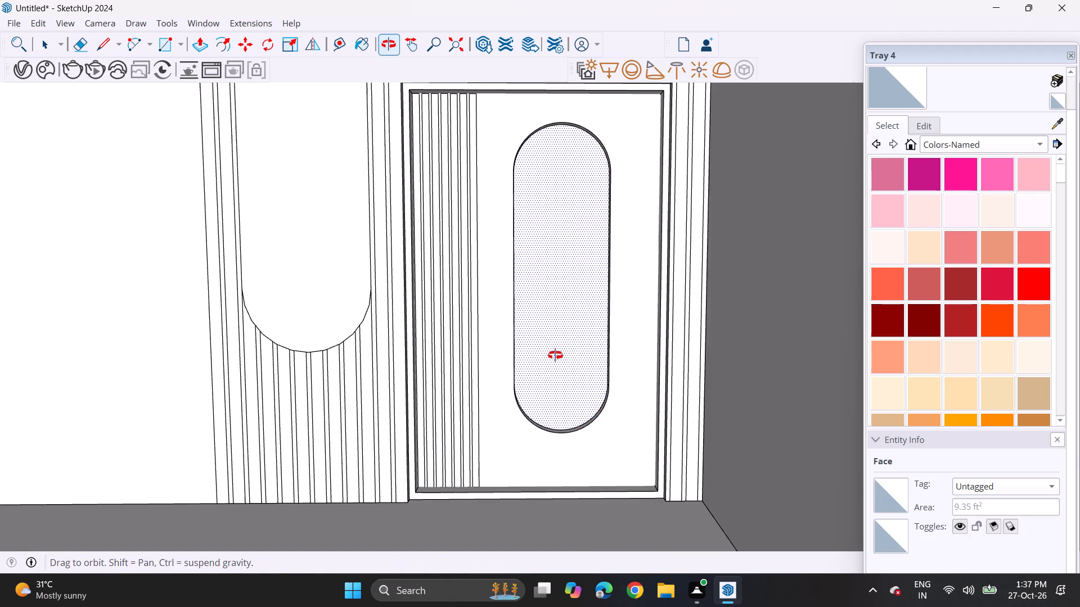
middle_click_drag(555, 355, 558, 355)
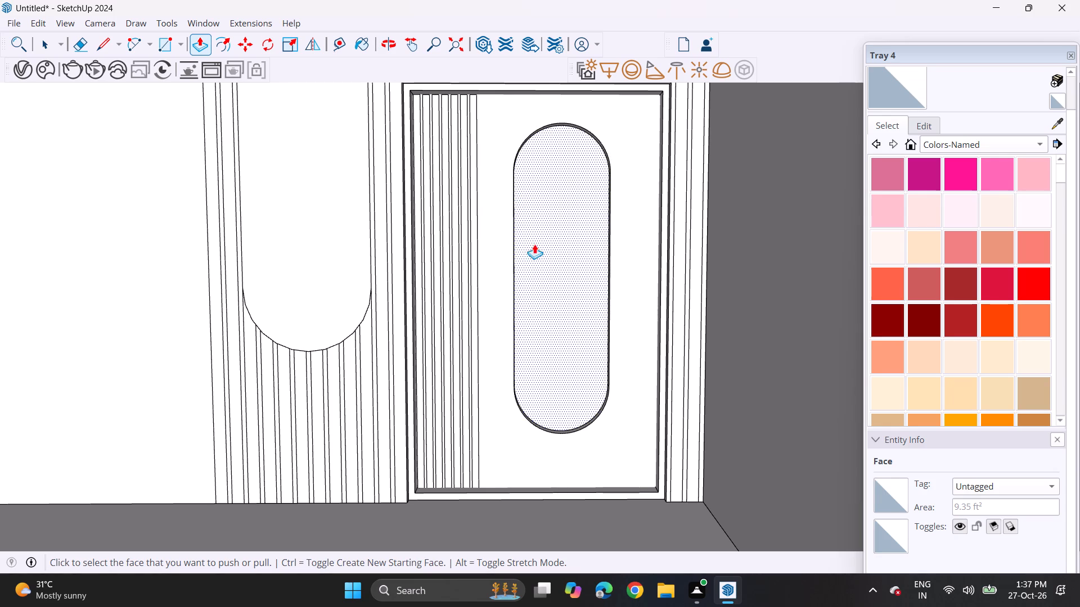
key("space")
double_click(560, 360)
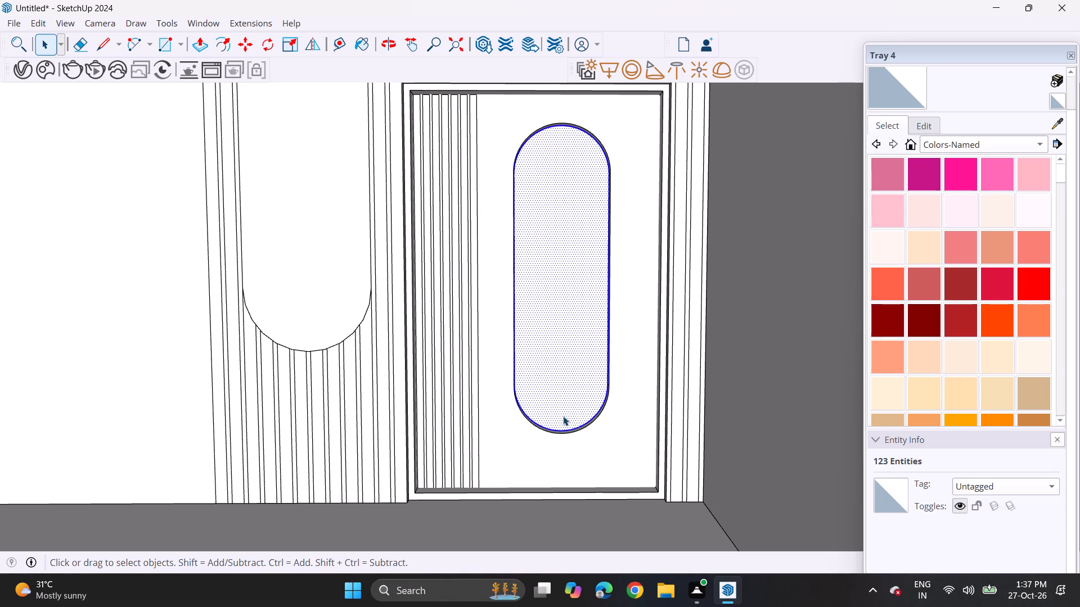
key("m")
left_click(564, 429)
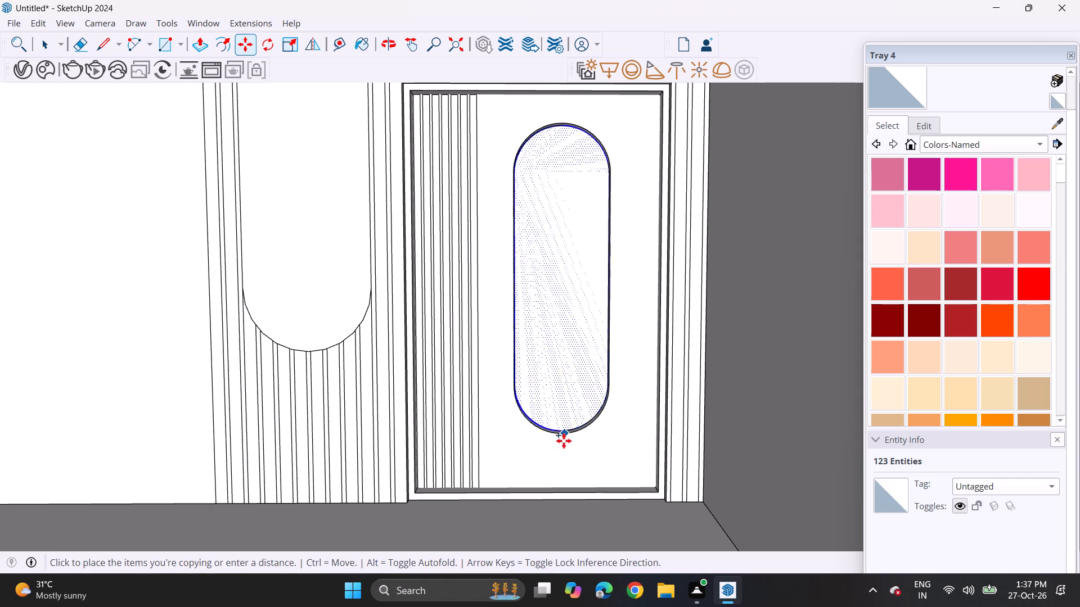
scroll(550, 461, "down", 5)
scroll(547, 452, "up", 2)
scroll(547, 452, "down", 3)
scroll(545, 447, "up", 1)
scroll(545, 447, "down", 5)
middle_click_drag(552, 432, 267, 430, "shift")
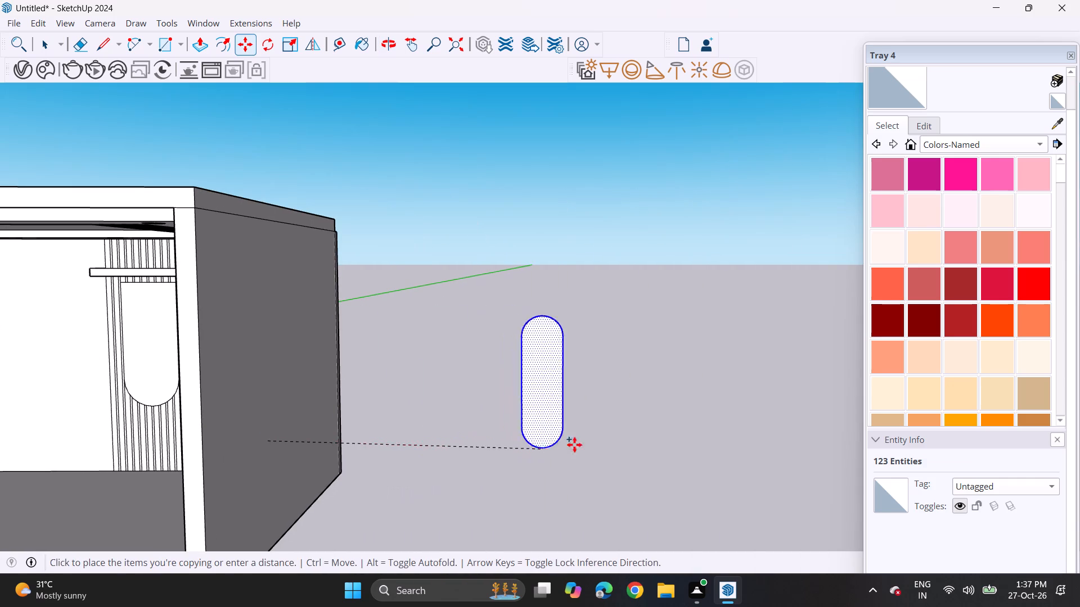
left_click(665, 446)
middle_click_drag(691, 427, 658, 420, "shift")
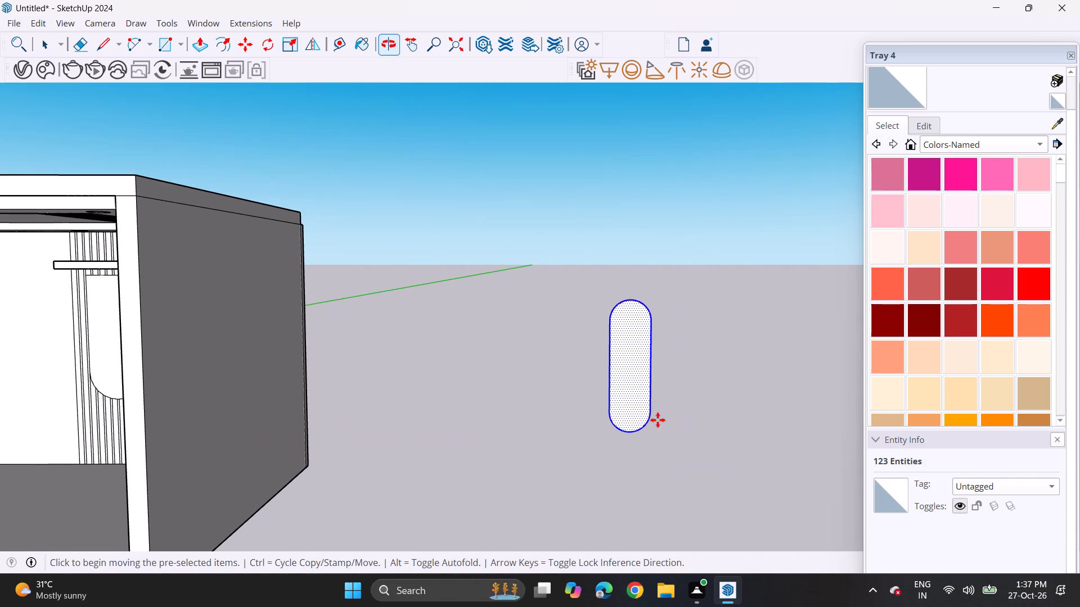
Push/Pull the copied pill-shaped face slightly to give it a thin thickness.
key("space")
scroll(675, 359, "up", 2)
middle_click_drag(668, 368, 524, 449)
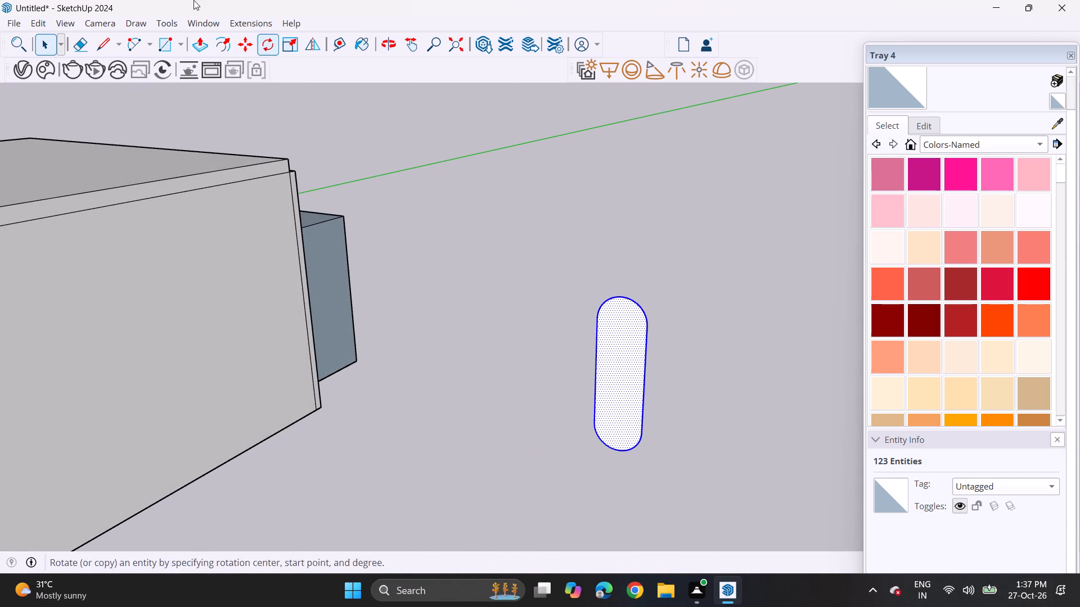
left_click(201, 49)
middle_click_drag(629, 374, 612, 398)
key("Escape")
scroll(622, 399, "up", 4)
left_click(620, 392)
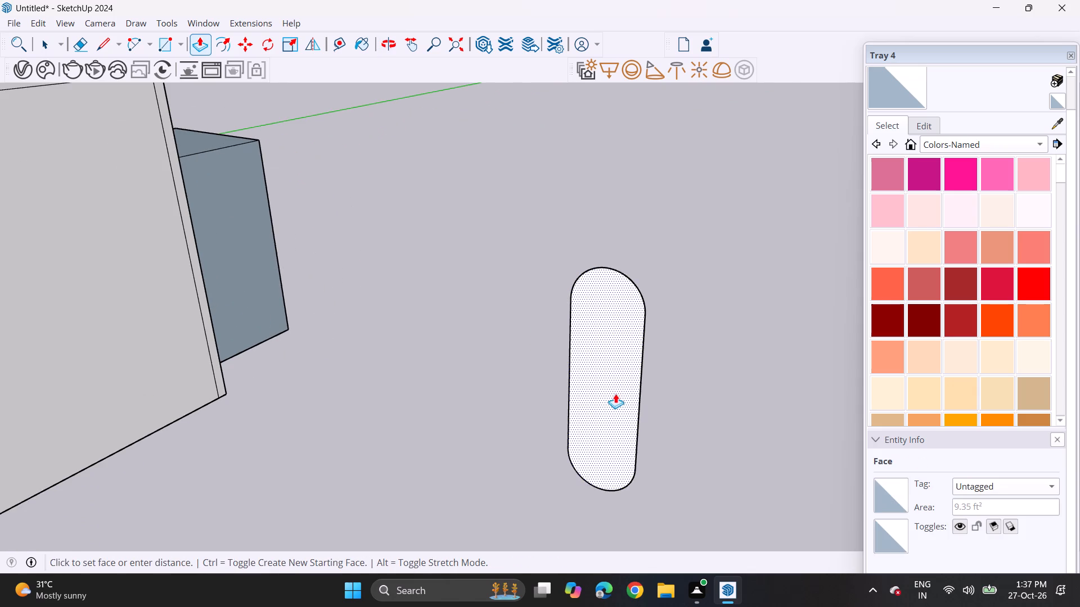
left_click(615, 395)
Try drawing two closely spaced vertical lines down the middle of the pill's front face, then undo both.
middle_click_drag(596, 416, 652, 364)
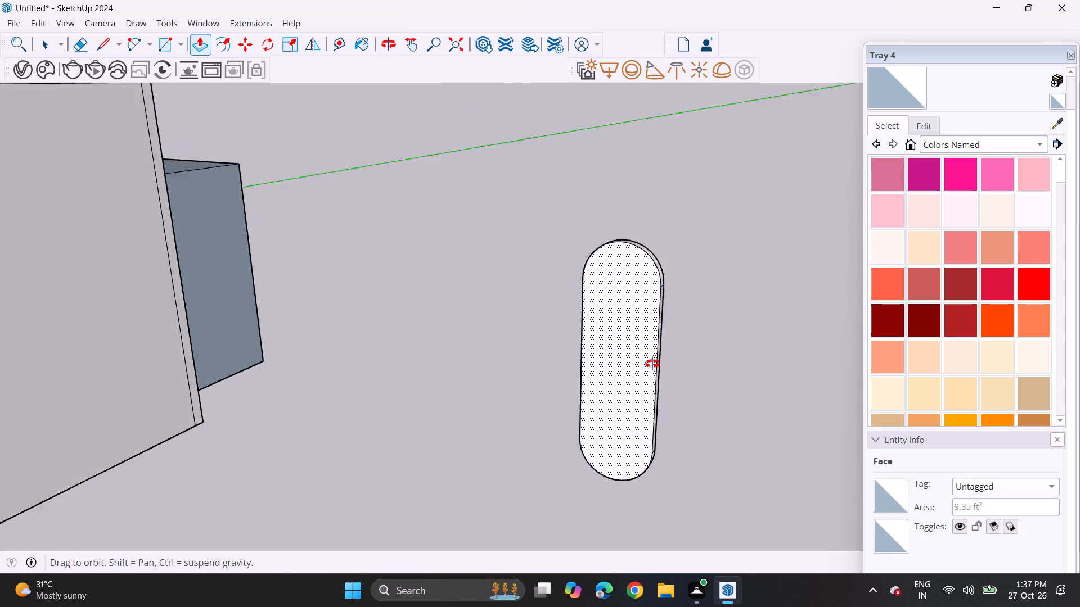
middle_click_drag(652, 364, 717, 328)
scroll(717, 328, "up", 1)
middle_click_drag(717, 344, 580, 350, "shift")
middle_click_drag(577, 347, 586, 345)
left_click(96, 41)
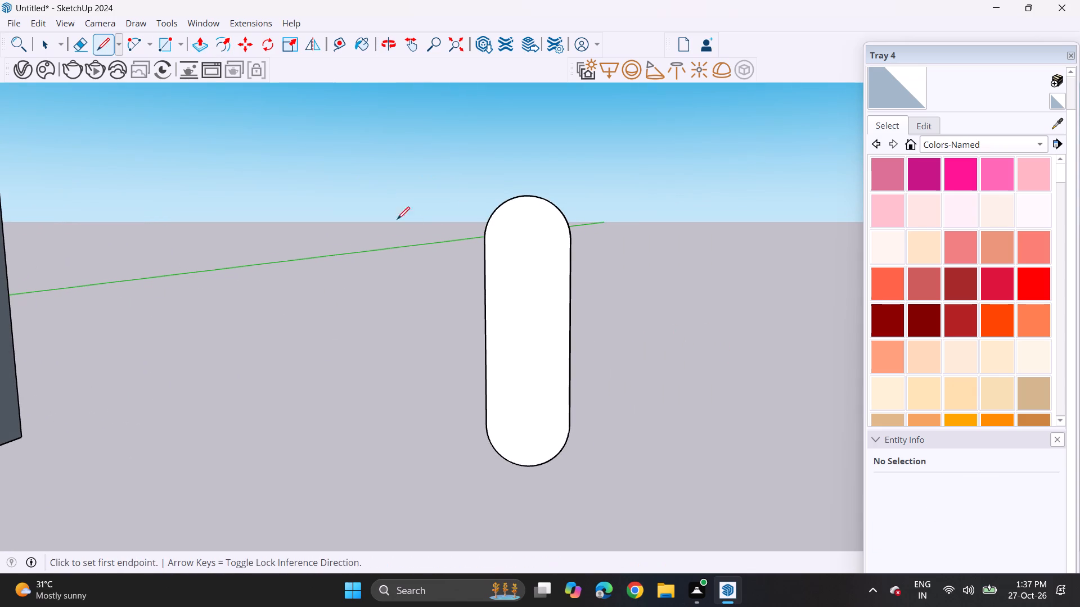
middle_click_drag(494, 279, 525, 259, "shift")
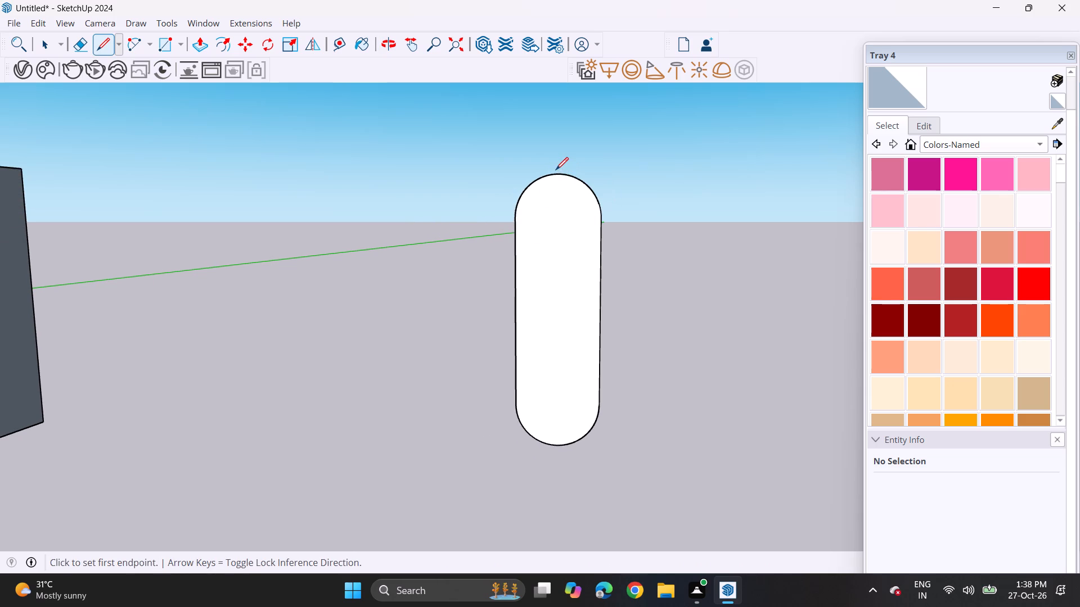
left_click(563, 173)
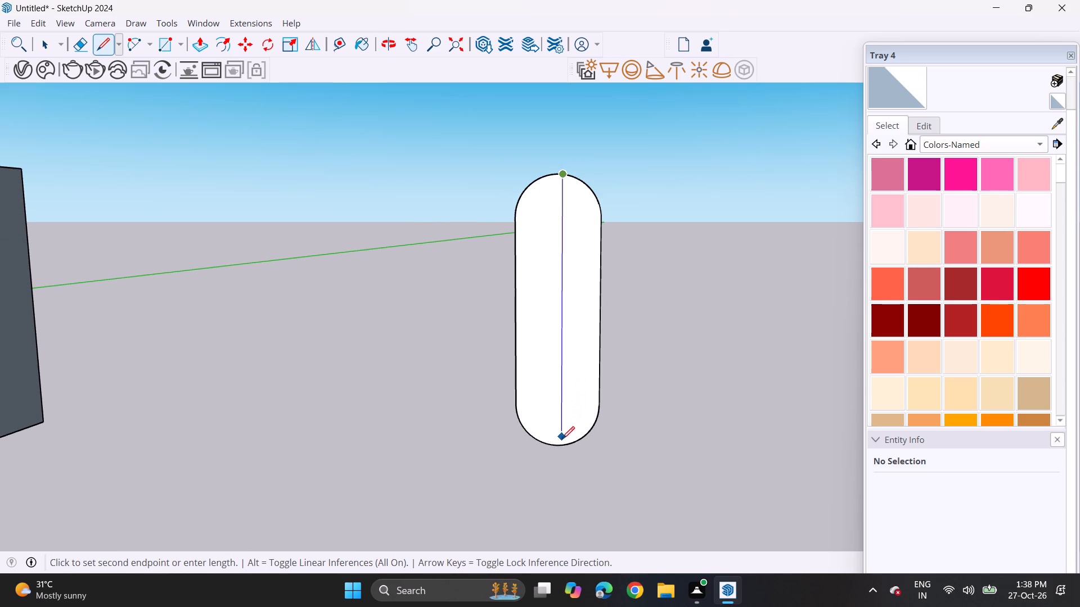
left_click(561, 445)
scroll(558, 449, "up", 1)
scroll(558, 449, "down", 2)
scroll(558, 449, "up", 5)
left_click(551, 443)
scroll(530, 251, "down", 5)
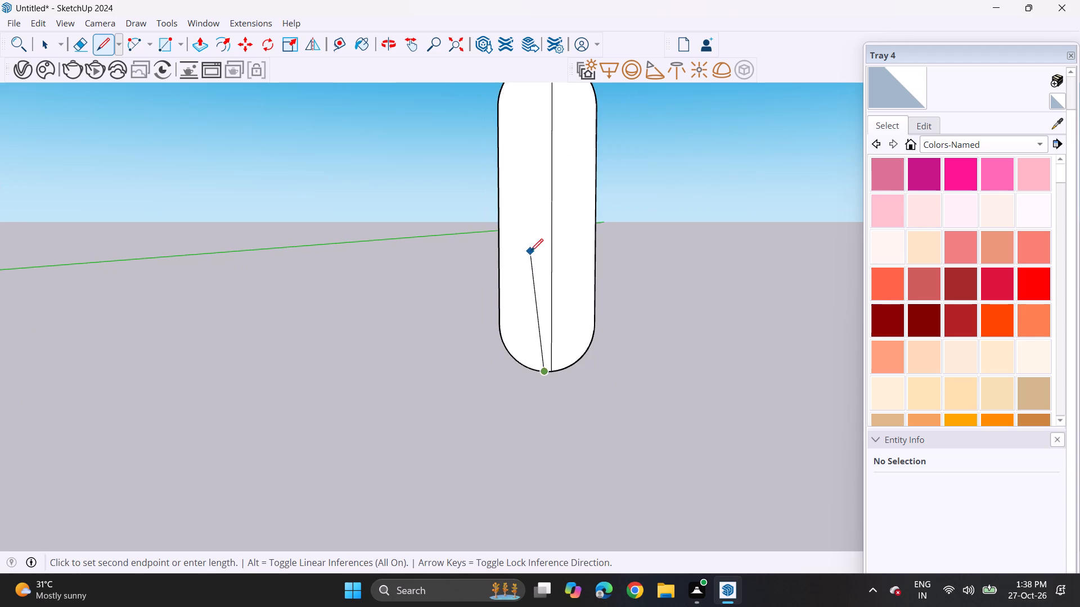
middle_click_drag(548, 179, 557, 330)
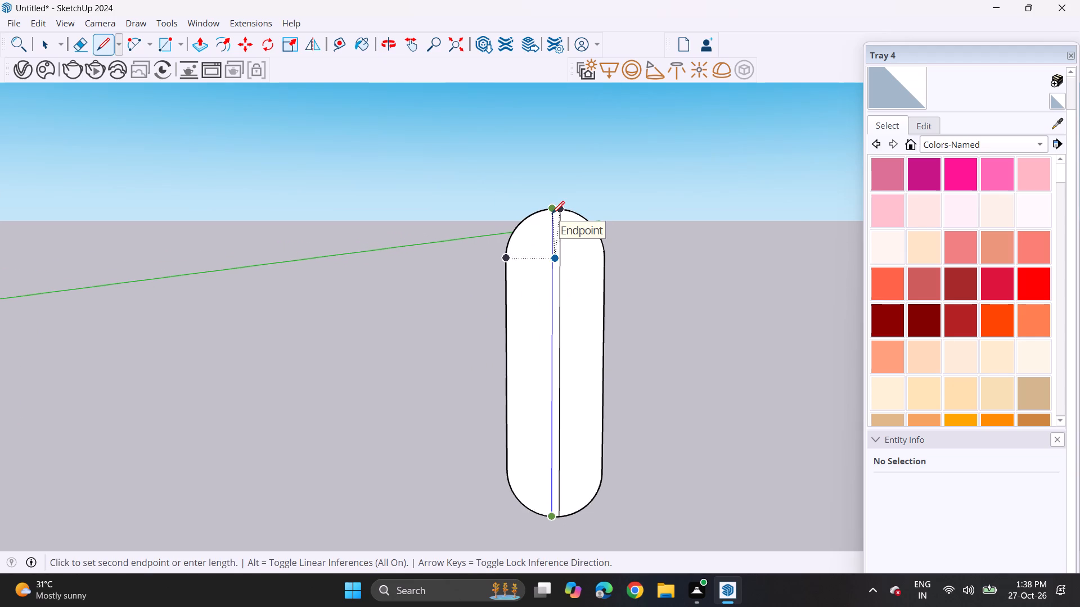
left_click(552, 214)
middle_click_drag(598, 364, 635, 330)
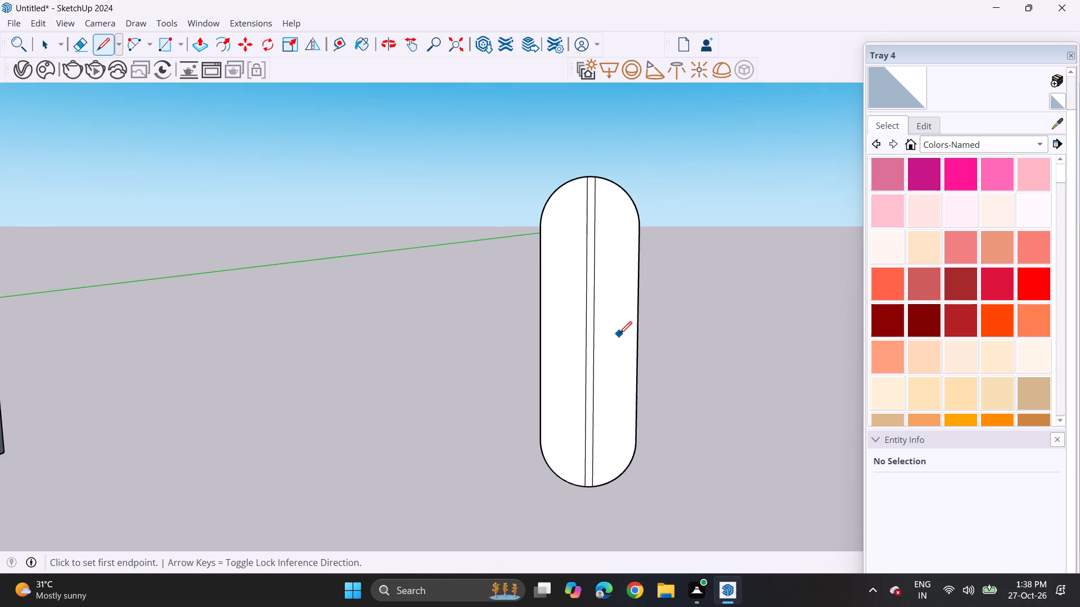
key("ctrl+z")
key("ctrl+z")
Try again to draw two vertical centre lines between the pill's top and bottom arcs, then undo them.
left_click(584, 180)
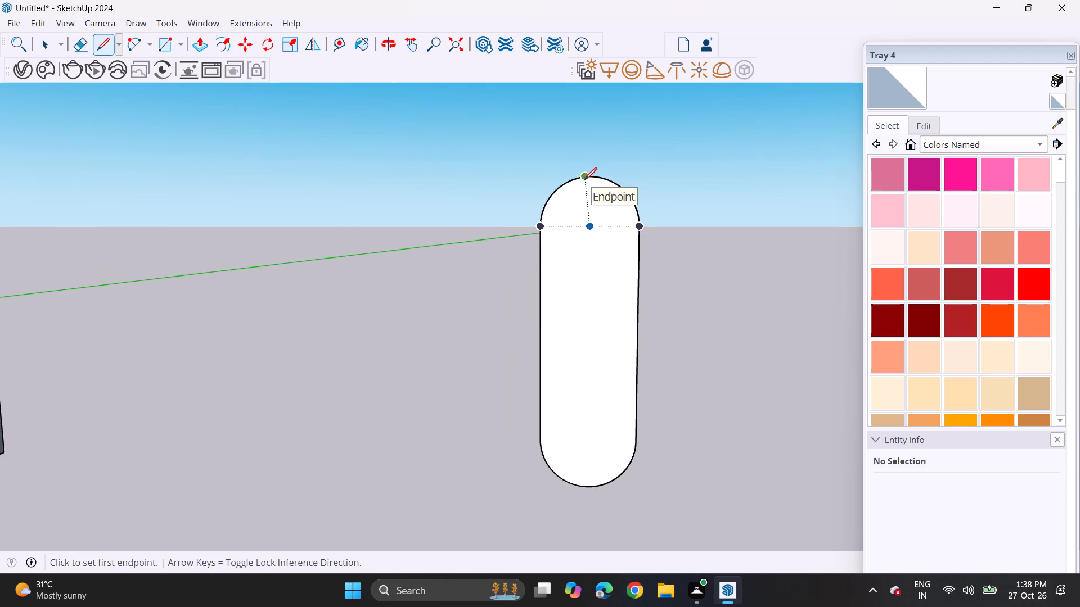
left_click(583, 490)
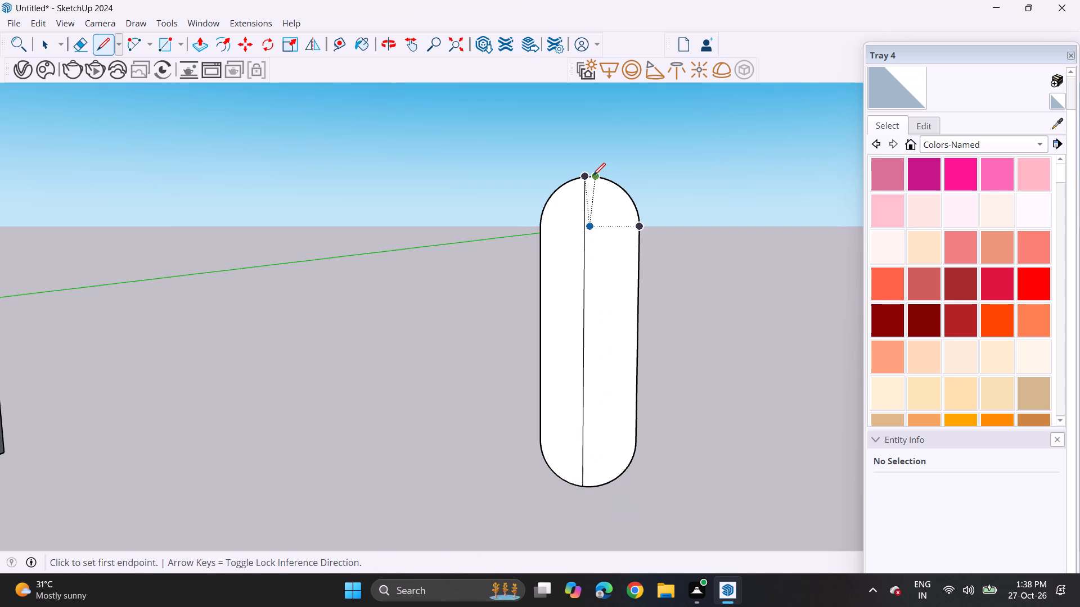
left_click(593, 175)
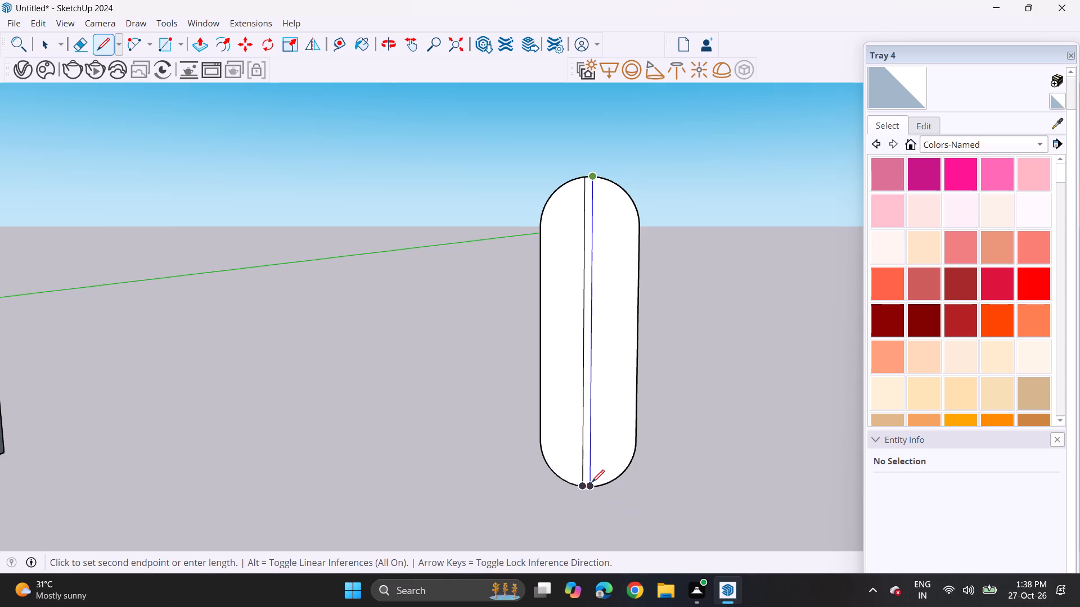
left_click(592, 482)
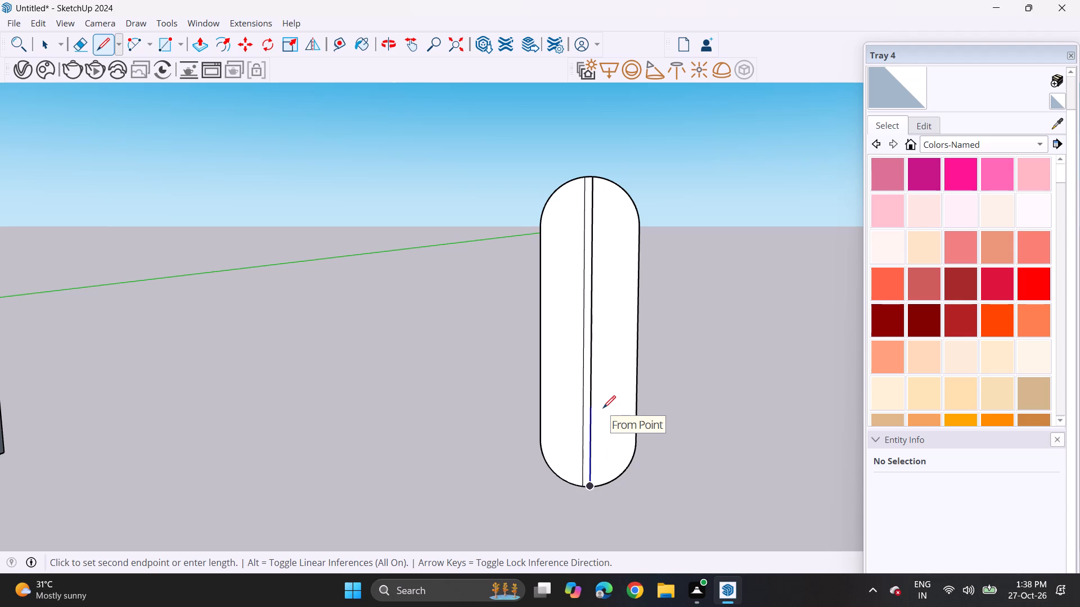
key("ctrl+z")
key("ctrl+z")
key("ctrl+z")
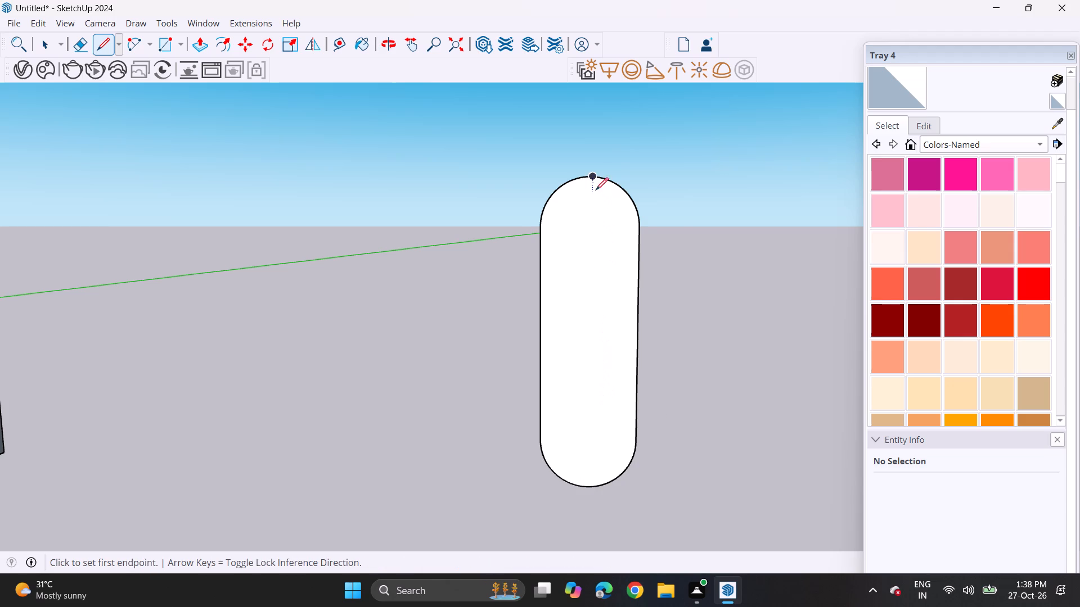
Draw a vertical line down the middle of the pill's front face, from the top arc to the bottom arc.
scroll(592, 169, "up", 2)
scroll(593, 169, "down", 1)
scroll(595, 170, "up", 4)
scroll(596, 179, "down", 1)
scroll(596, 179, "up", 3)
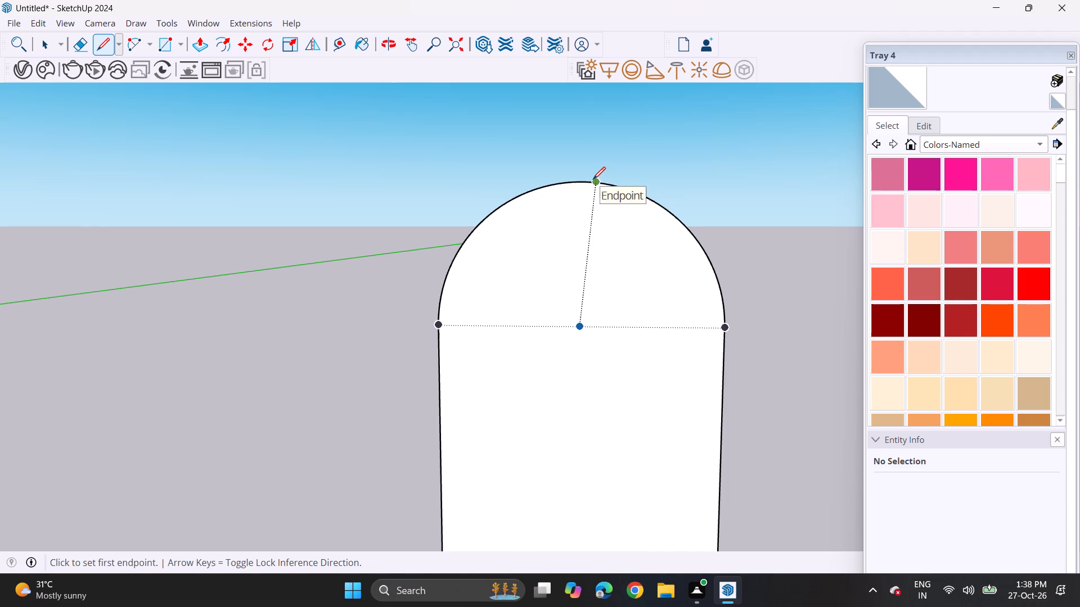
left_click(591, 179)
scroll(590, 460, "down", 3)
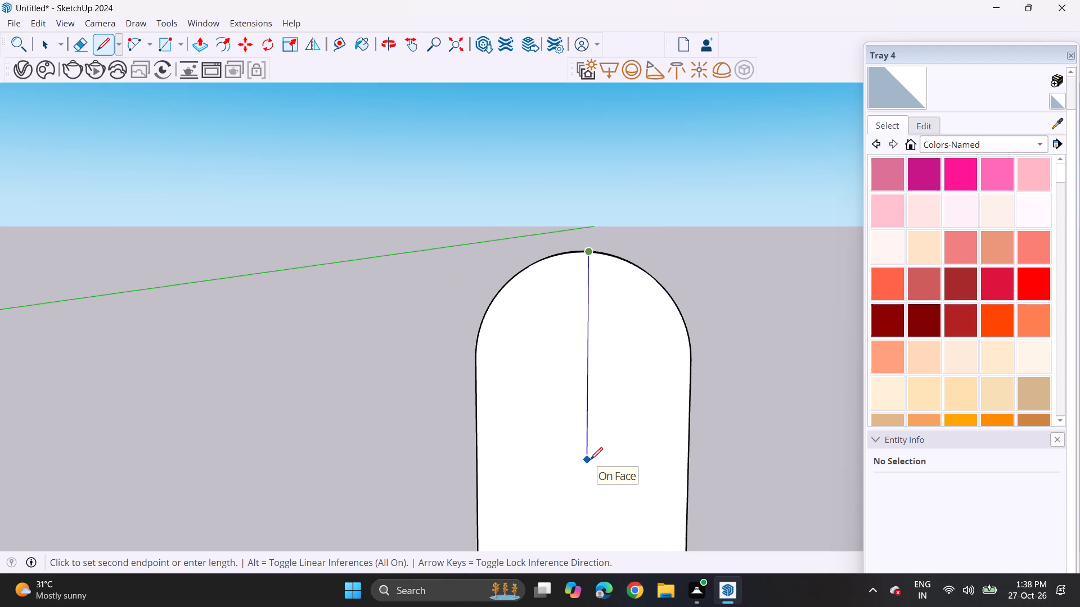
scroll(590, 460, "down", 3)
scroll(590, 460, "up", 1)
scroll(595, 466, "down", 2)
middle_click_drag(597, 468, 587, 221, "shift")
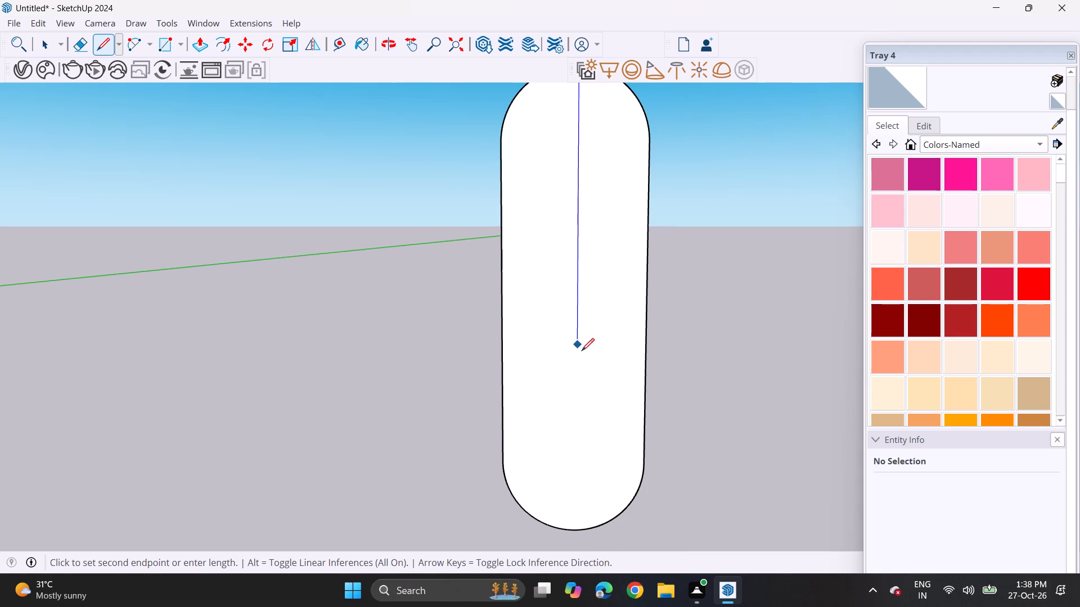
middle_click_drag(586, 519, 586, 478, "shift")
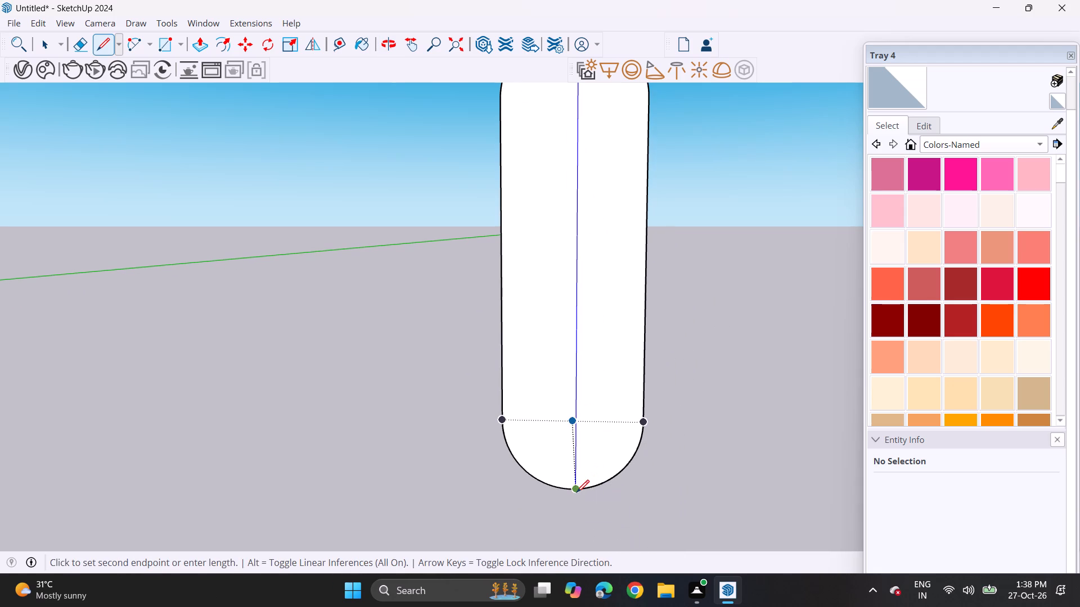
left_click(577, 492)
Draw a second vertical line about 5' 8" long just left of the centre line, from the bottom arc to the top arc.
scroll(574, 492, "up", 9)
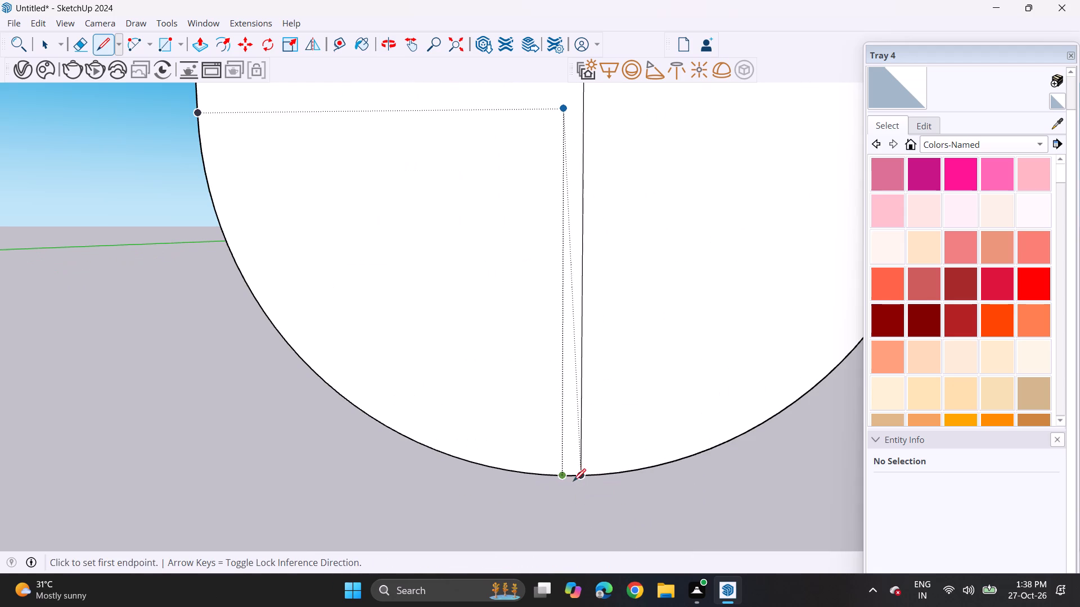
scroll(575, 482, "up", 7)
scroll(577, 468, "down", 4)
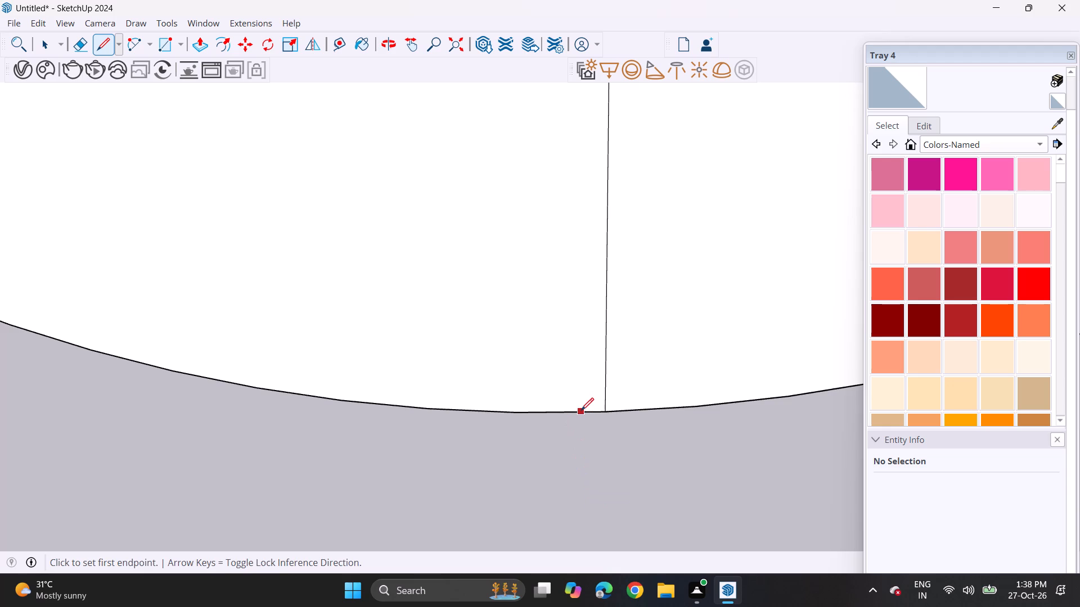
left_click(581, 410)
scroll(581, 299, "down", 6)
scroll(581, 234, "down", 6)
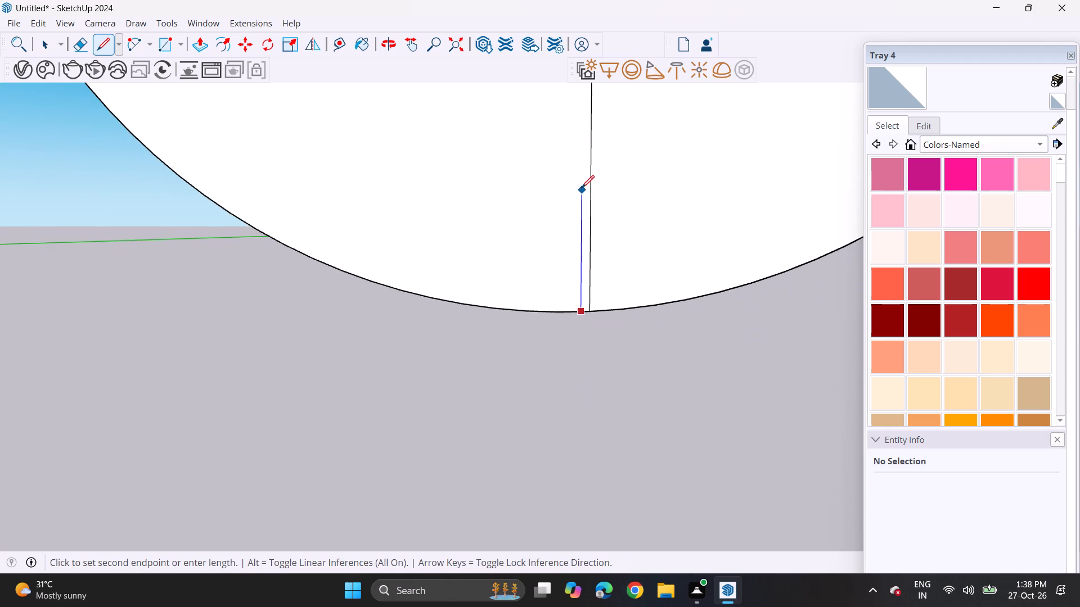
middle_click_drag(582, 183, 568, 427, "shift")
scroll(565, 311, "down", 20)
scroll(565, 311, "down", 8)
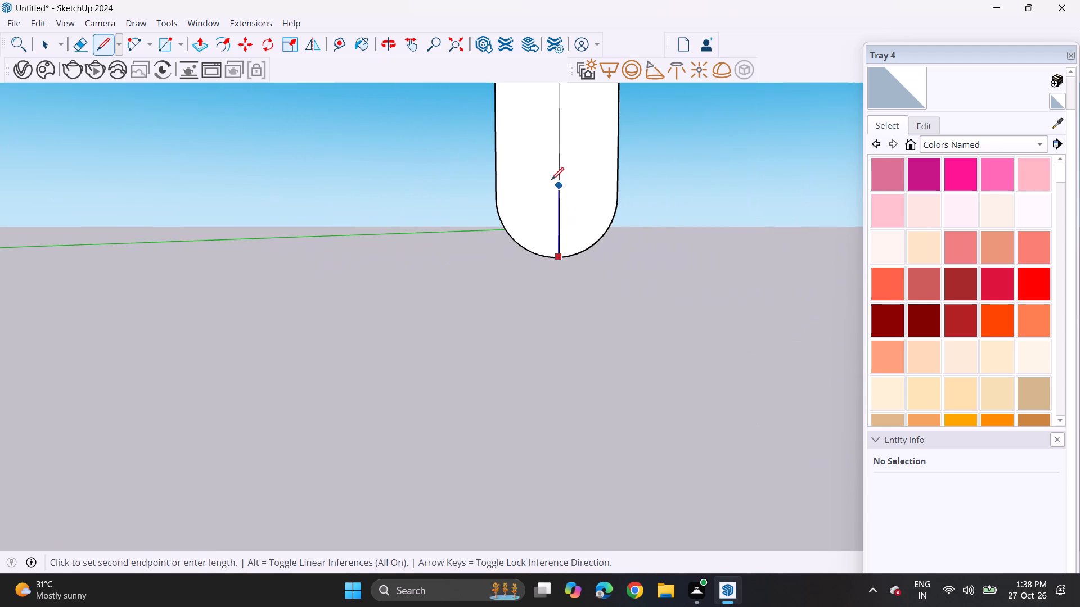
middle_click_drag(556, 135, 556, 420, "shift")
scroll(555, 139, "up", 5)
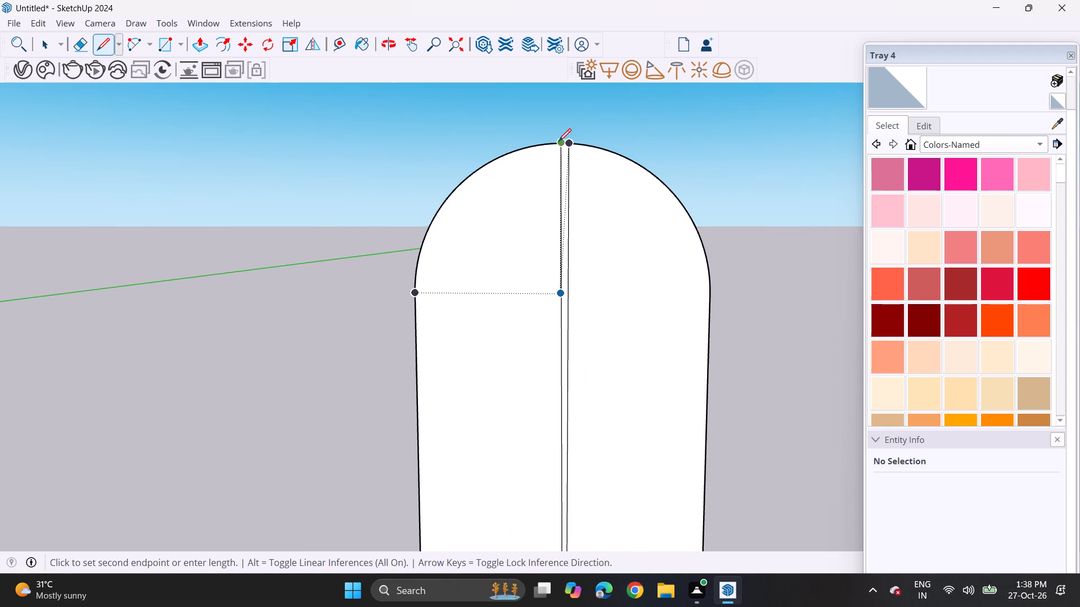
scroll(568, 144, "up", 8)
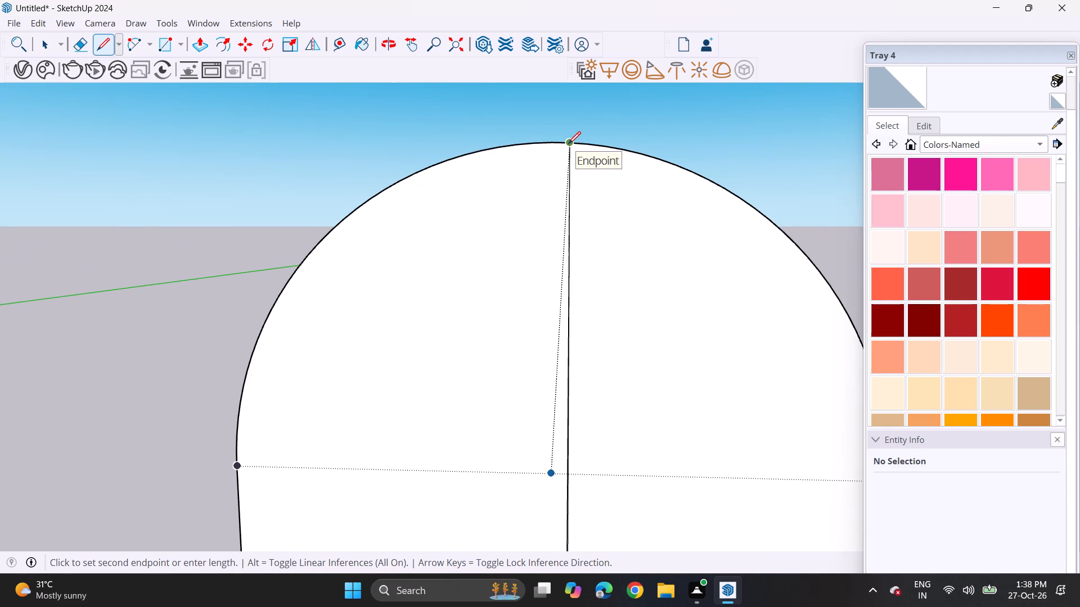
left_click(562, 143)
Move the left vertical centre line slightly further left along the pill's bottom arc, widening the narrow strip between the two lines.
scroll(559, 255, "down", 12)
middle_click_drag(565, 424, 563, 247)
middle_click_drag(572, 377, 575, 290)
scroll(575, 311, "down", 4)
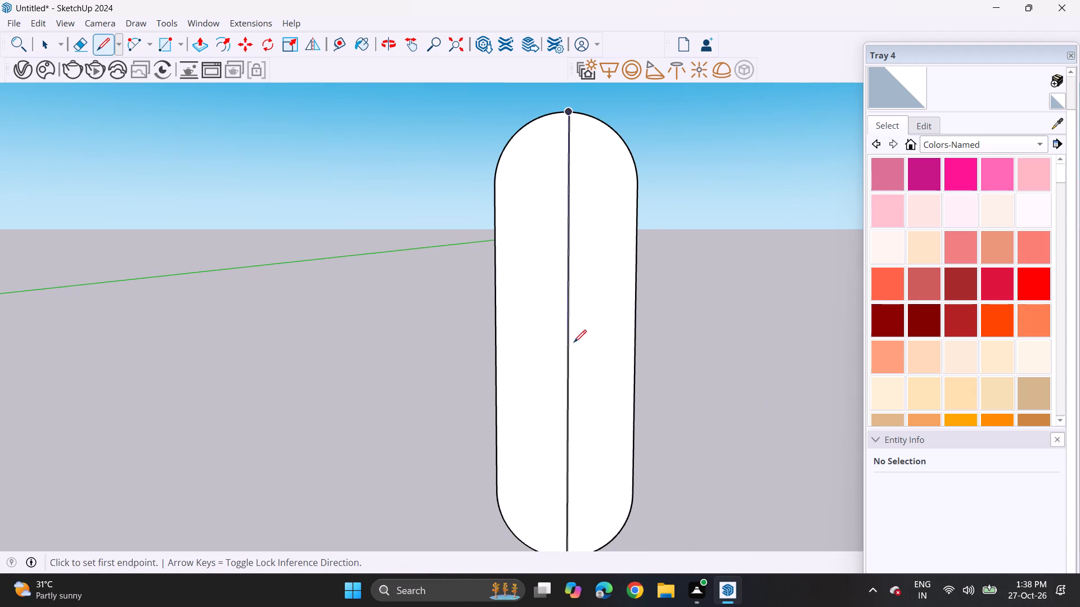
middle_click_drag(577, 343, 588, 291, "shift")
middle_click_drag(587, 297, 584, 319)
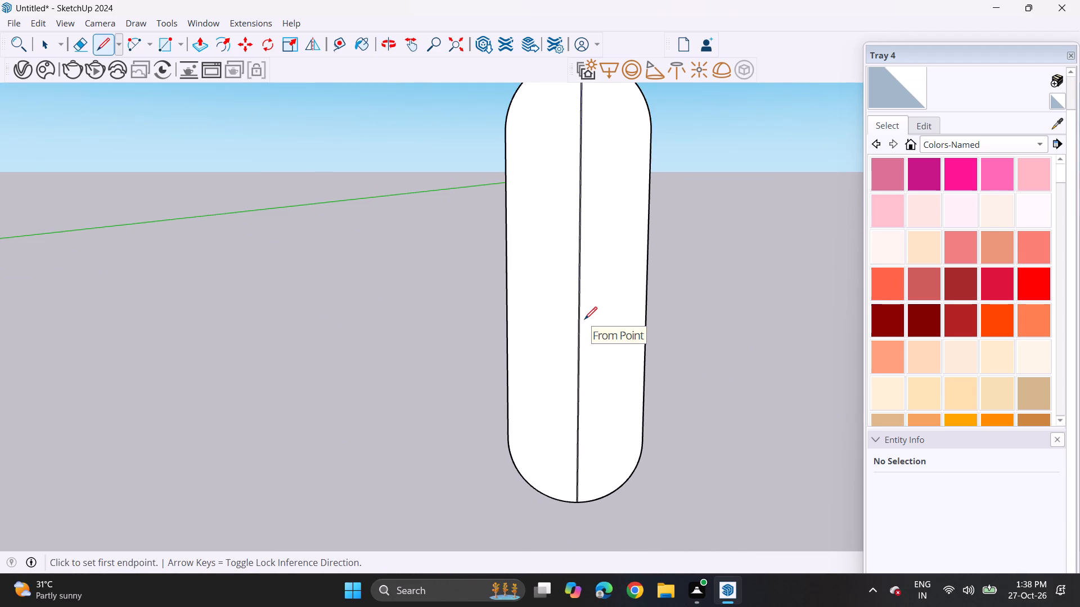
scroll(584, 319, "down", 2)
middle_click_drag(584, 323, 589, 340, "shift")
scroll(583, 355, "up", 7)
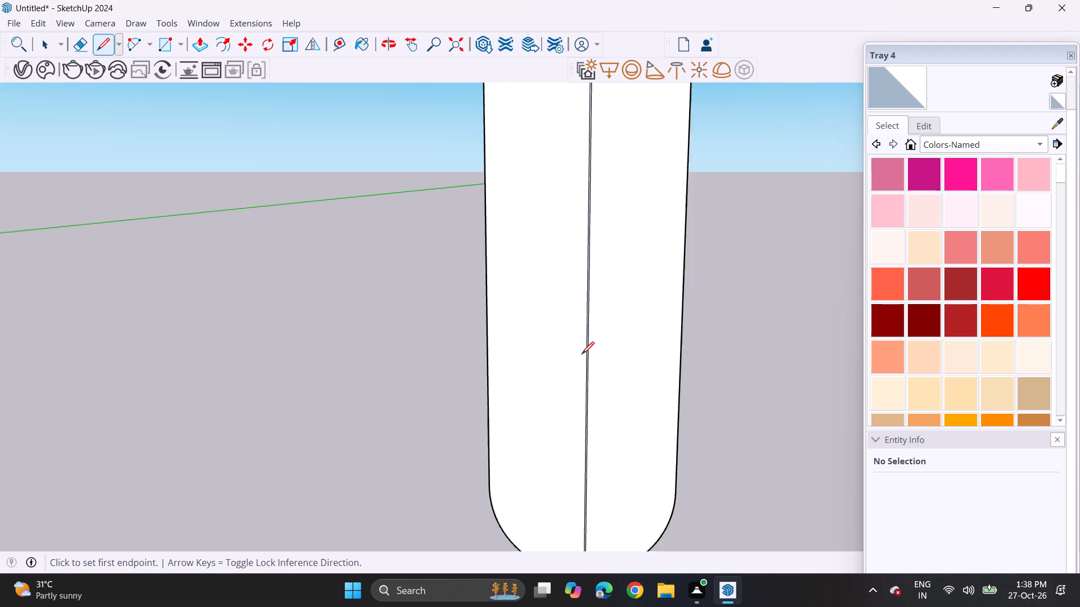
scroll(582, 354, "up", 1)
key("space")
scroll(582, 354, "up", 4)
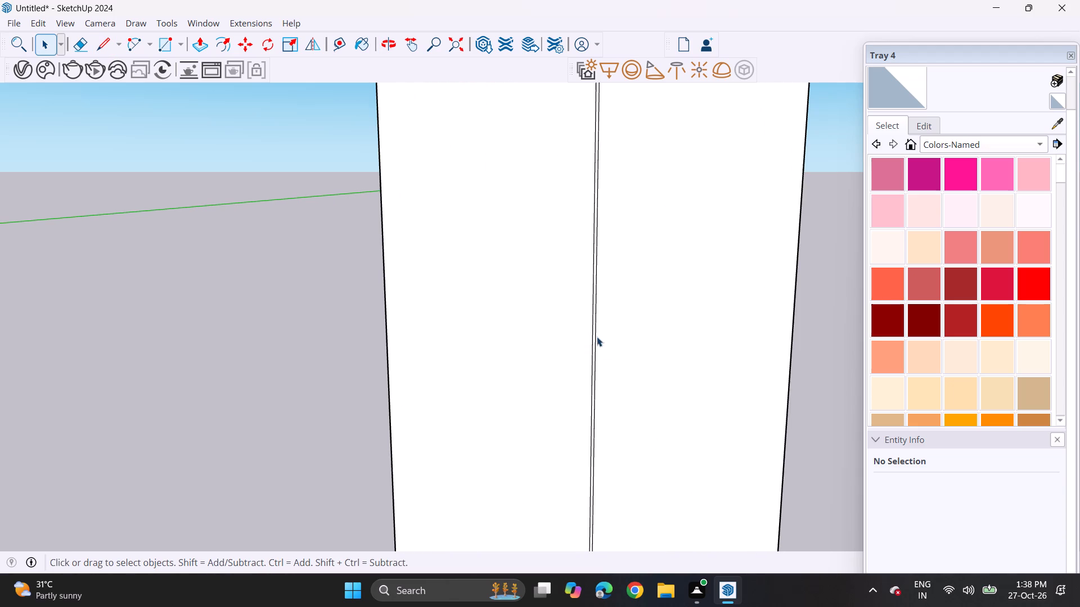
left_click(593, 334)
scroll(588, 374, "down", 4)
scroll(592, 407, "up", 1)
middle_click_drag(592, 407, 592, 377)
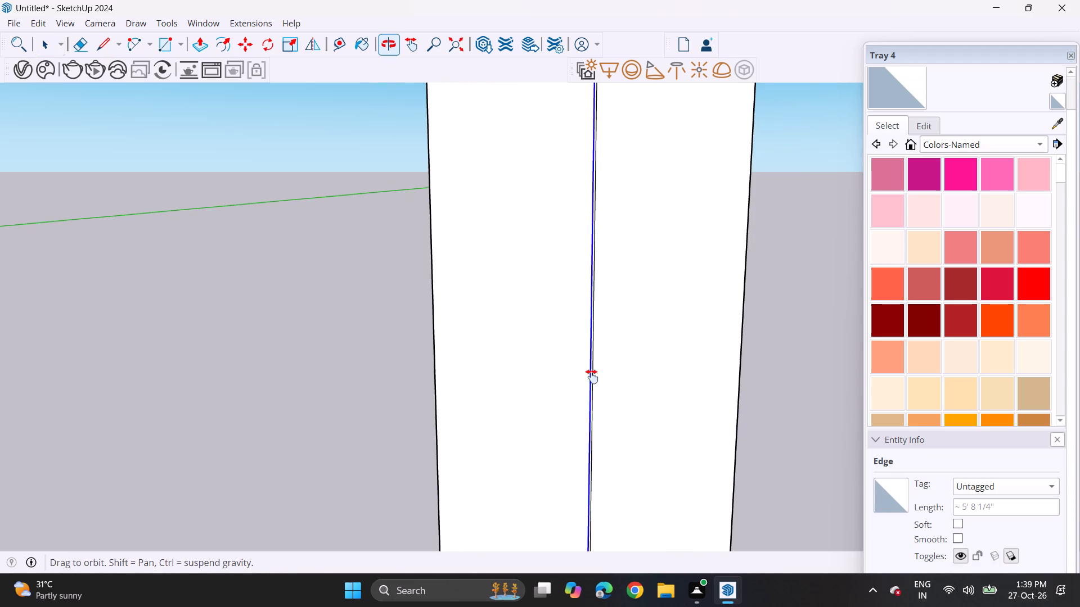
middle_click_drag(592, 377, 587, 224)
middle_click_drag(581, 400, 586, 248)
scroll(597, 369, "up", 9)
scroll(587, 386, "down", 2)
scroll(587, 386, "up", 3)
scroll(583, 389, "down", 1)
scroll(583, 389, "up", 3)
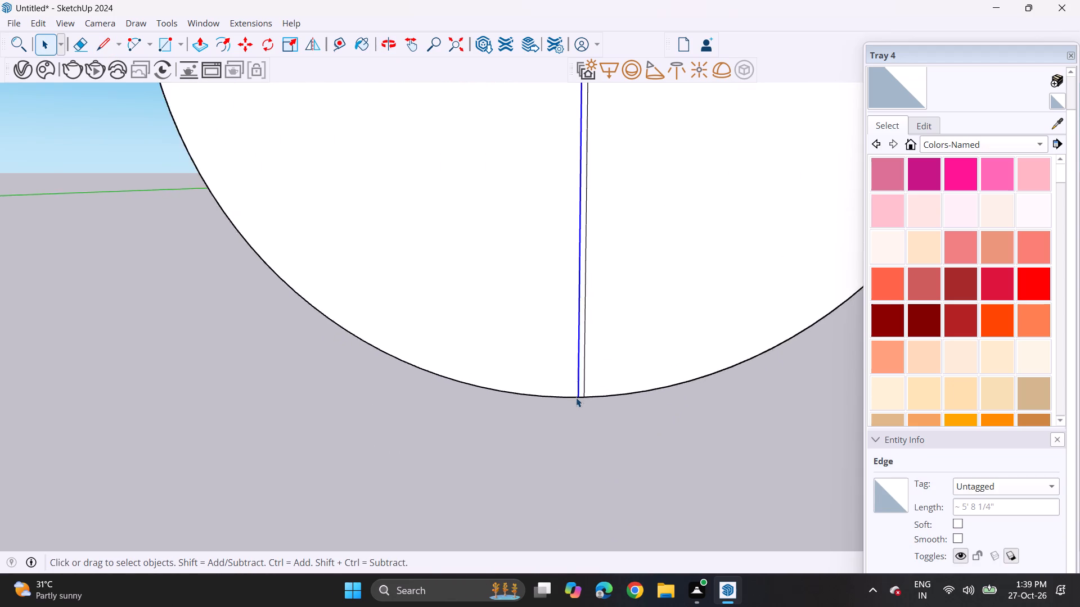
scroll(576, 397, "up", 7)
key("m")
left_click(582, 400)
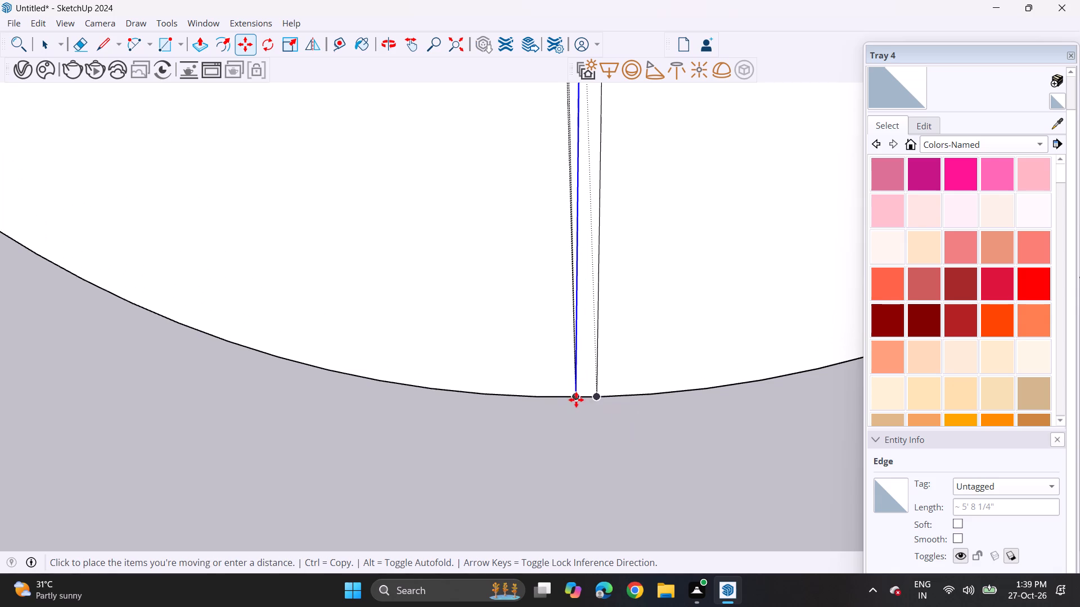
left_click(568, 400)
key("space")
left_click(640, 348)
scroll(588, 324, "down", 4)
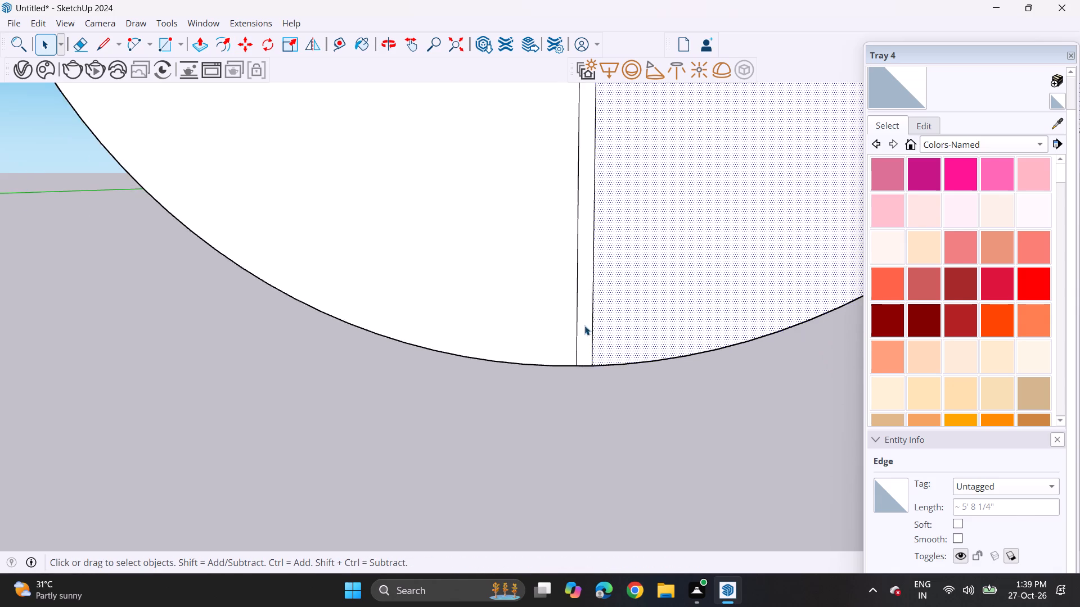
scroll(584, 325, "down", 4)
scroll(582, 323, "up", 1)
scroll(582, 323, "down", 7)
scroll(580, 324, "up", 1)
scroll(581, 329, "down", 2)
left_click(575, 373)
Draw a horizontal line across the upper part of the pill's front face, from its left edge to its right edge.
scroll(571, 270, "down", 6)
scroll(583, 193, "down", 1, "shift")
middle_click_drag(587, 230, 586, 351, "shift")
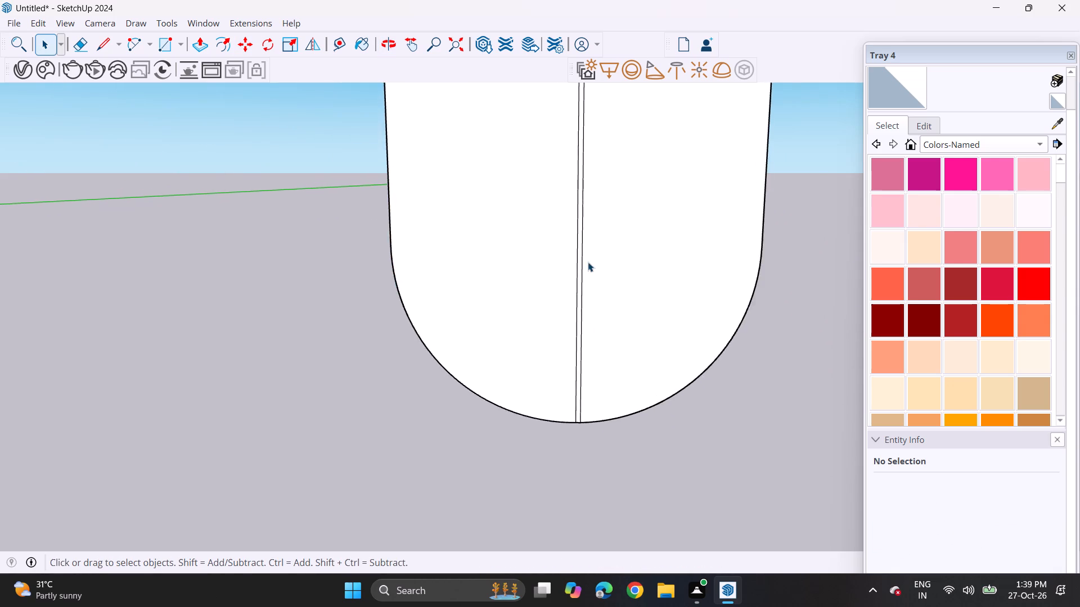
scroll(584, 248, "down", 12)
middle_click_drag(586, 210, 590, 362, "shift")
middle_click_drag(599, 222, 592, 300, "shift")
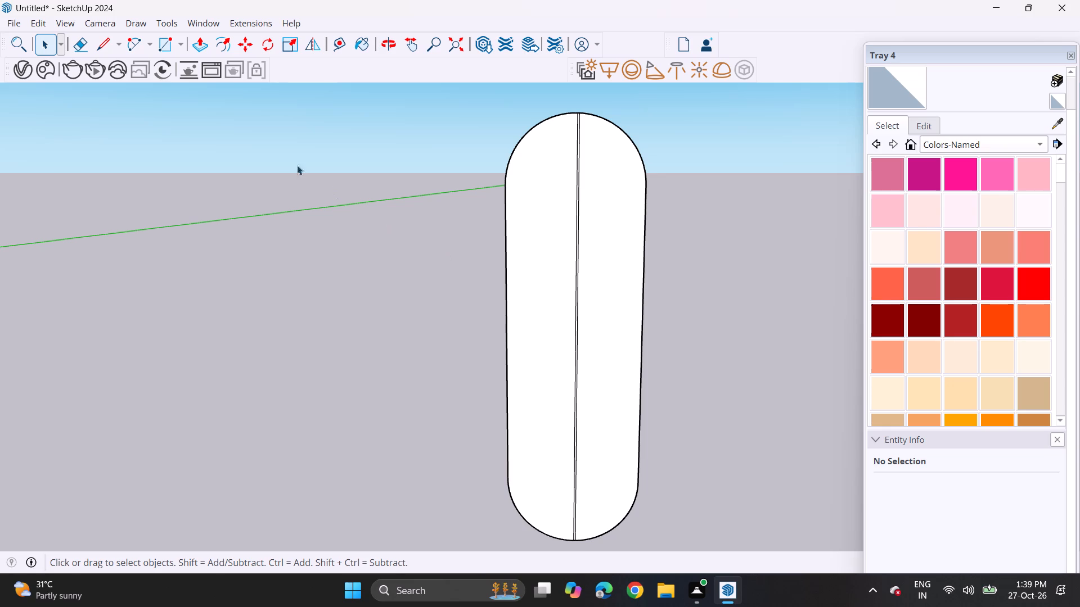
left_click(111, 43)
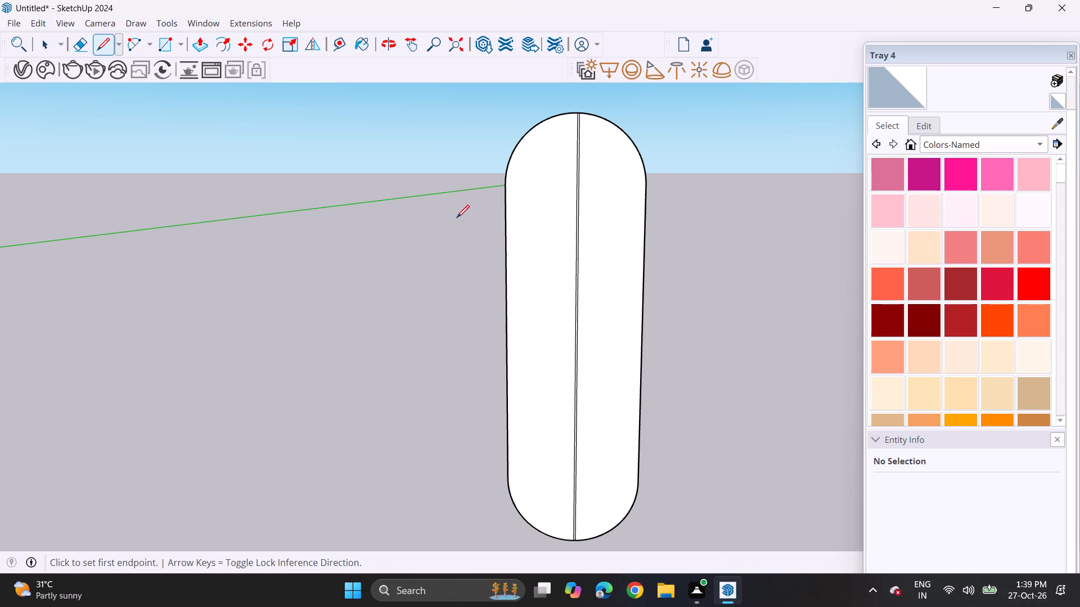
left_click(508, 245)
left_click(645, 248)
Draw a second horizontal line just below the upper one, from edge to edge, to form a narrow cross strip.
scroll(517, 244, "up", 20)
scroll(504, 246, "down", 5)
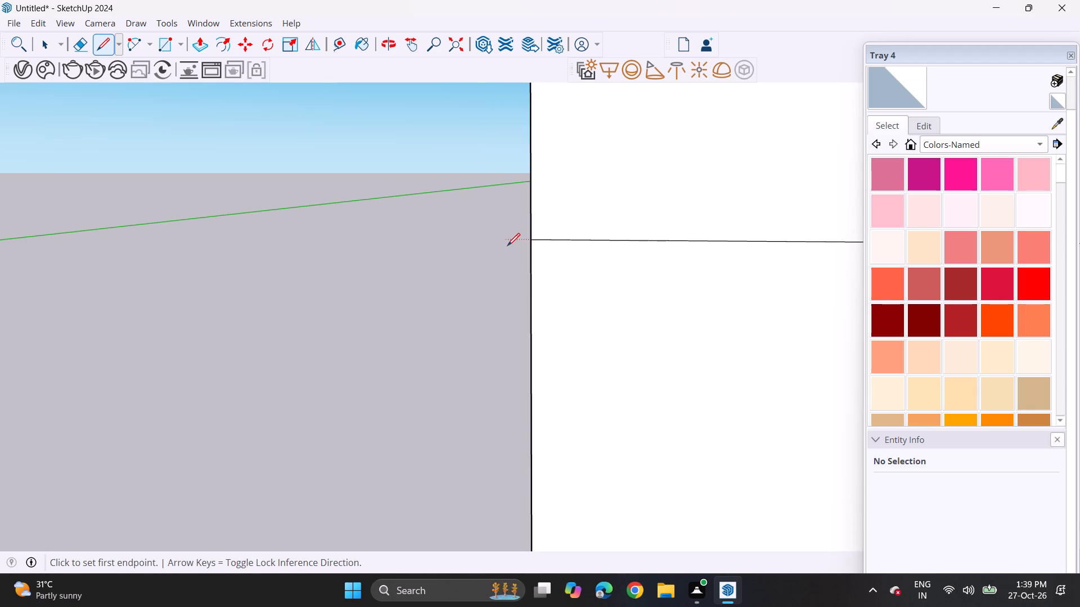
scroll(533, 241, "up", 5)
left_click(532, 251)
scroll(592, 257, "down", 5)
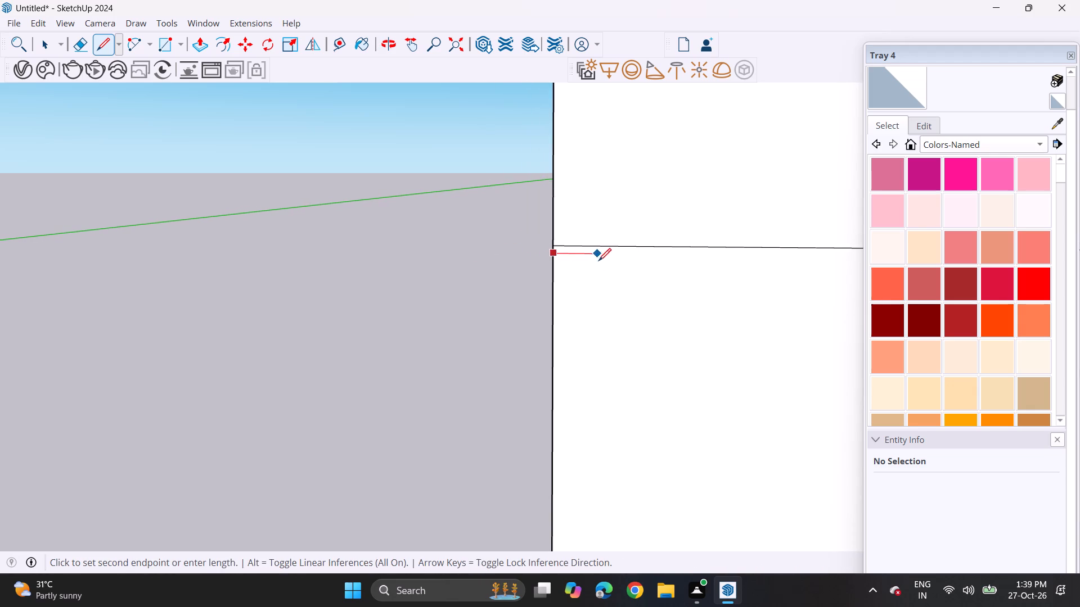
middle_click_drag(645, 262, 445, 265)
scroll(673, 264, "down", 5)
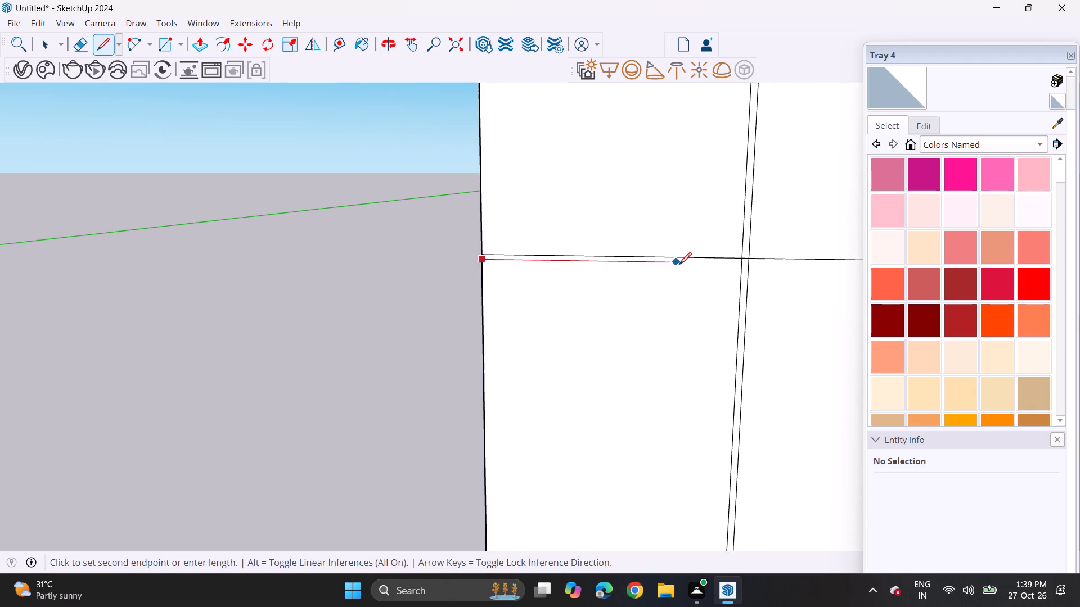
scroll(682, 269, "down", 5)
middle_click_drag(695, 277, 545, 278, "shift")
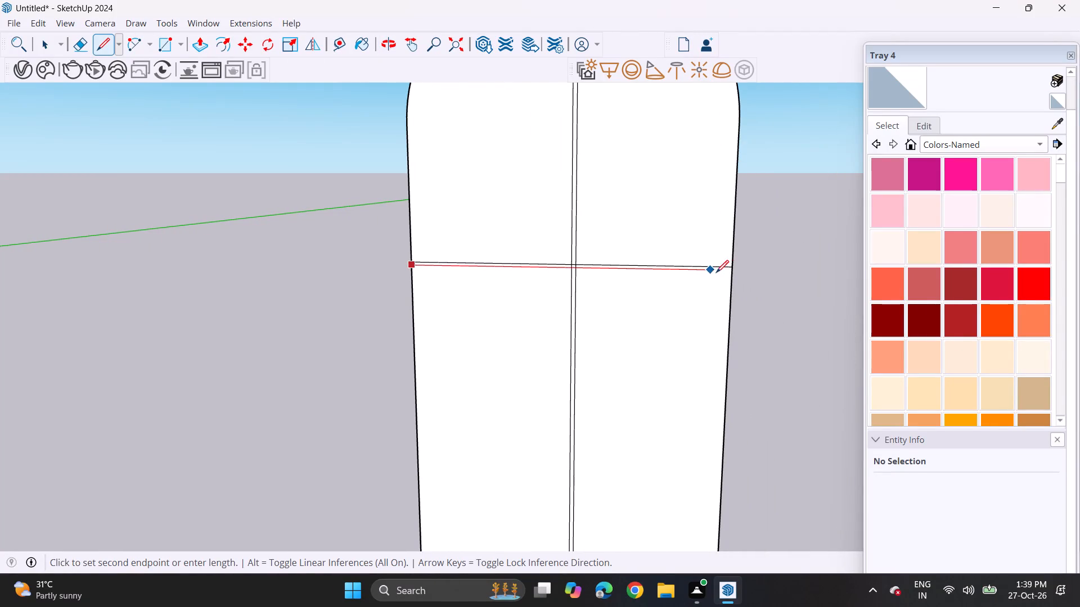
left_click(732, 278)
Draw a horizontal line across the lower part of the pill, above its bottom arc, from the left edge to the right edge.
scroll(573, 328, "down", 6)
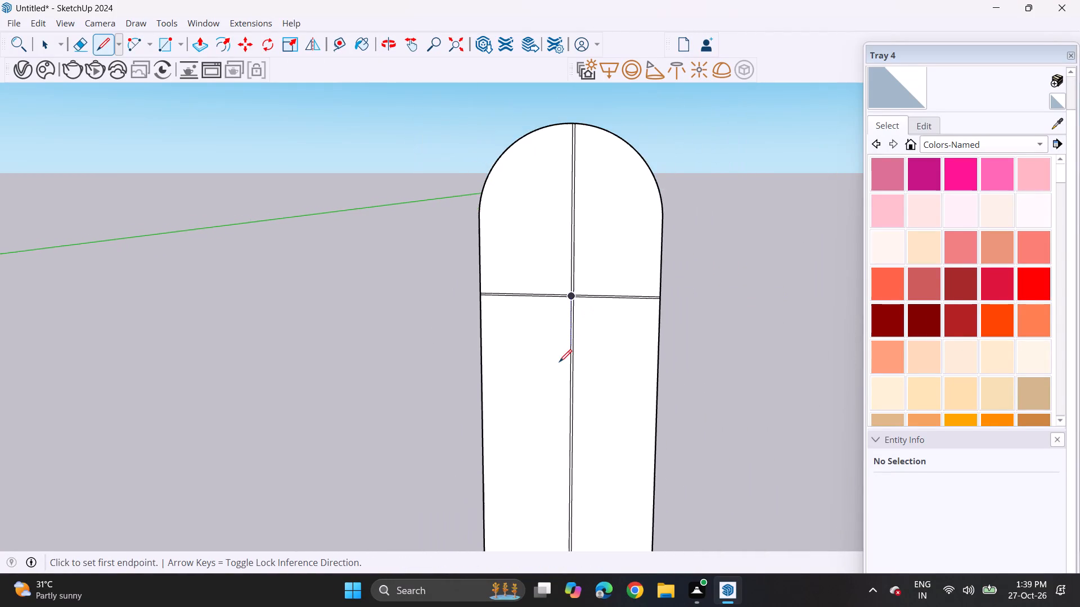
middle_click_drag(559, 367, 573, 226, "shift")
middle_click_drag(570, 370, 570, 305)
scroll(570, 304, "up", 5, "shift")
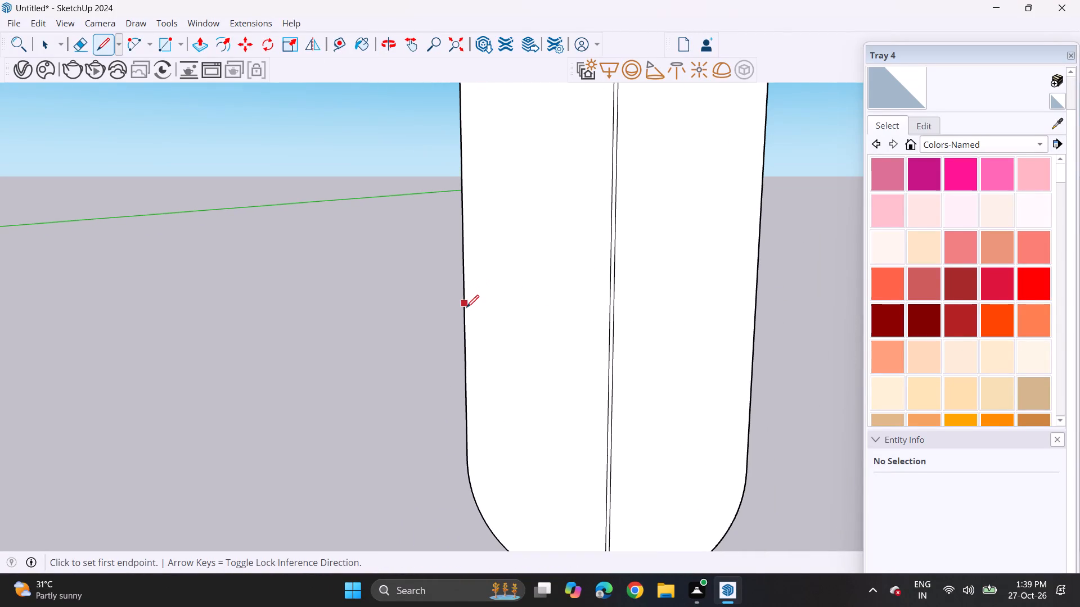
left_click(466, 313)
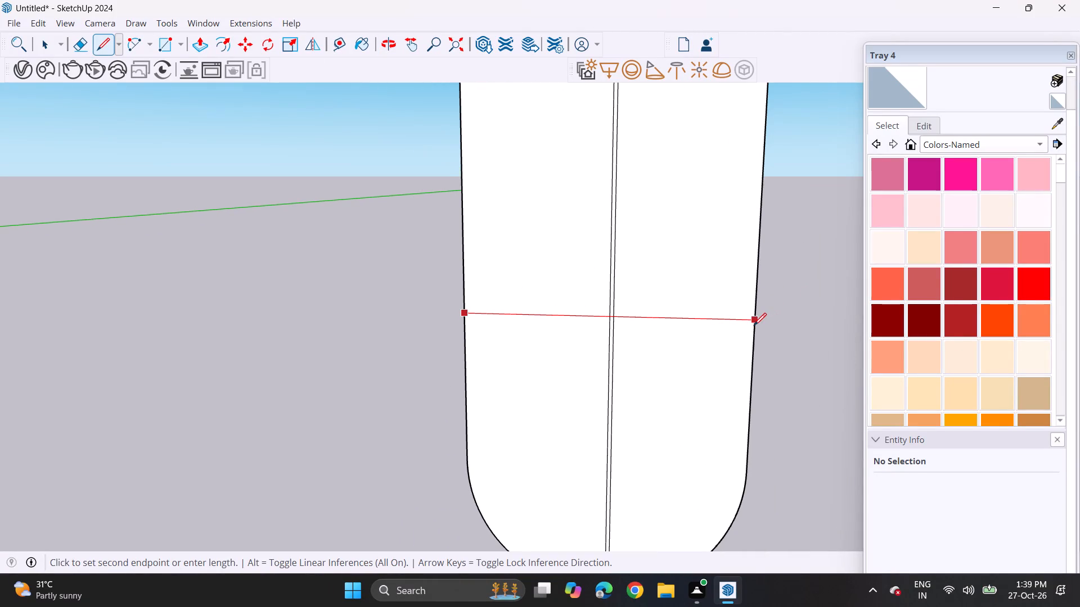
left_click(754, 325)
Draw a parallel horizontal line just below the lower one, from edge to edge, to form a second narrow cross strip.
scroll(461, 328, "up", 7)
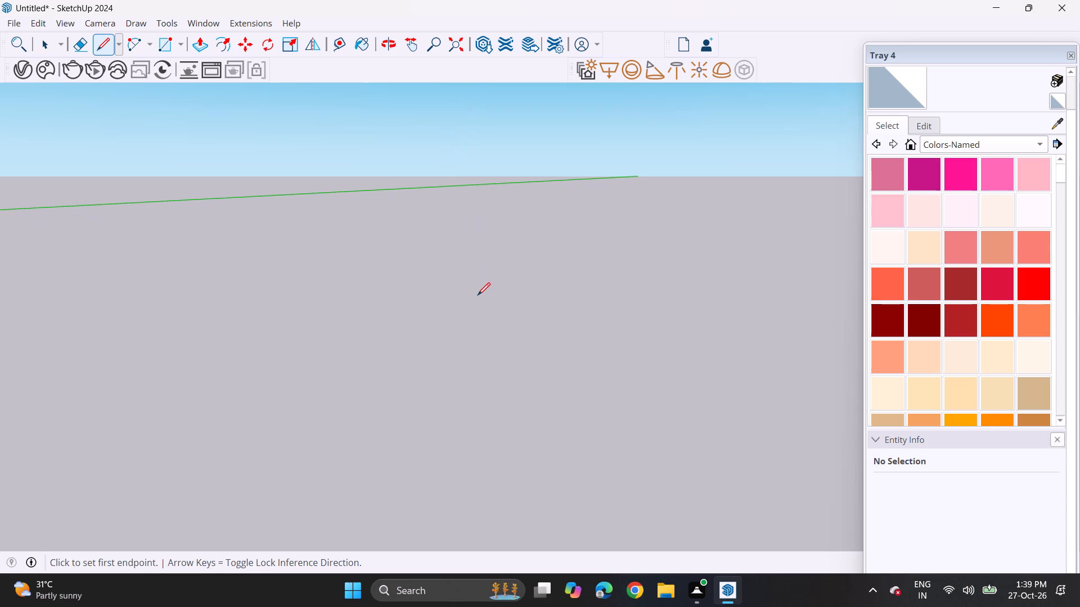
scroll(478, 294, "down", 1)
scroll(478, 294, "up", 1)
scroll(478, 294, "down", 4)
scroll(679, 216, "down", 6)
scroll(671, 227, "up", 1)
scroll(671, 227, "down", 2)
scroll(687, 221, "up", 1)
scroll(687, 223, "down", 1)
scroll(686, 227, "up", 1)
scroll(686, 228, "down", 3)
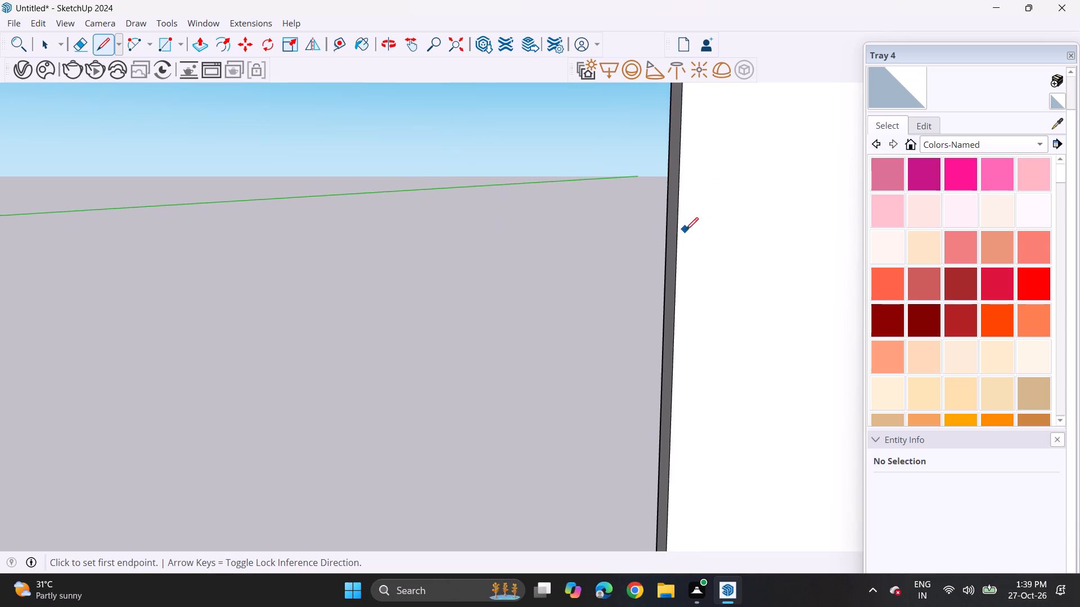
scroll(686, 230, "down", 12)
middle_click_drag(685, 218, 452, 269)
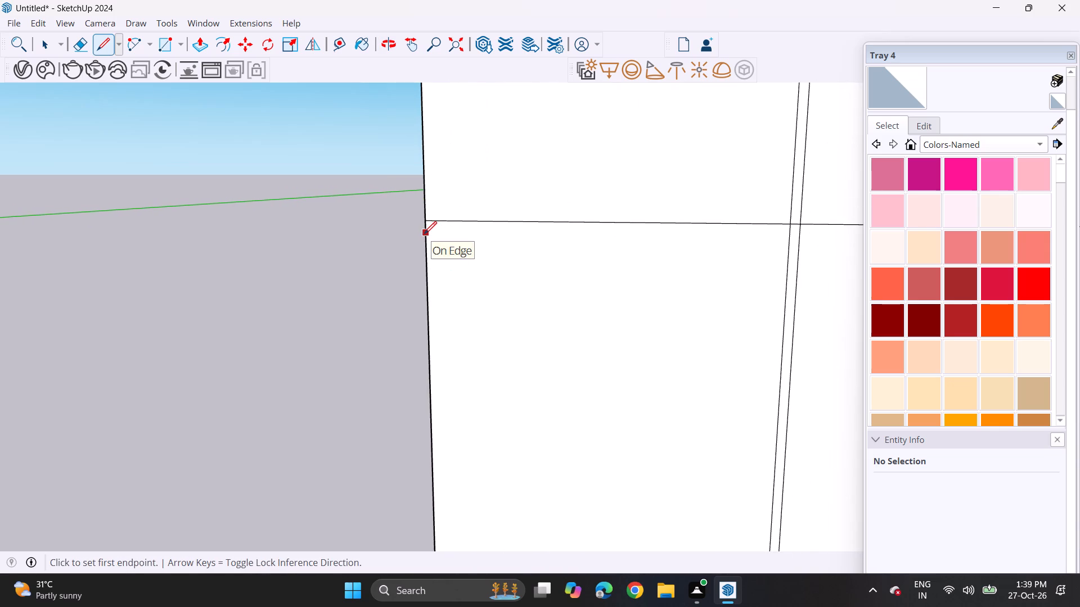
left_click(424, 234)
scroll(637, 242, "down", 5)
scroll(637, 243, "up", 1)
middle_click_drag(690, 251, 415, 251)
scroll(415, 251, "up", 1)
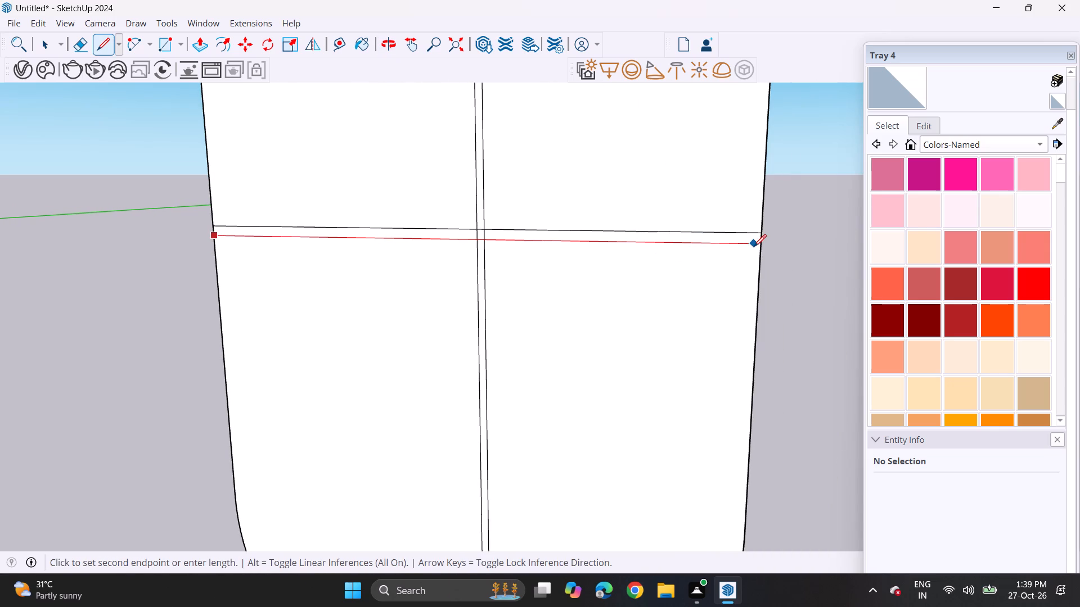
left_click(762, 244)
Draw a tall, narrow rectangle around the central strip on the pill's face, crossing both horizontal strips.
scroll(605, 279, "down", 13)
middle_click_drag(579, 288, 587, 296, "shift")
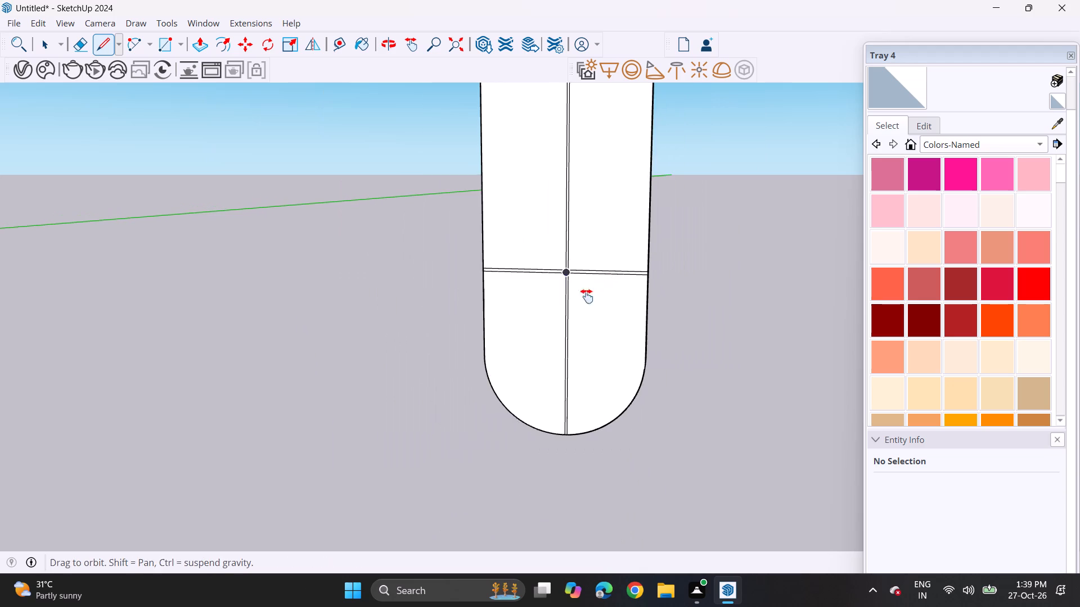
middle_click_drag(587, 296, 617, 334, "shift")
scroll(610, 322, "down", 4)
middle_click_drag(598, 322, 625, 338)
middle_click_drag(622, 326, 614, 349)
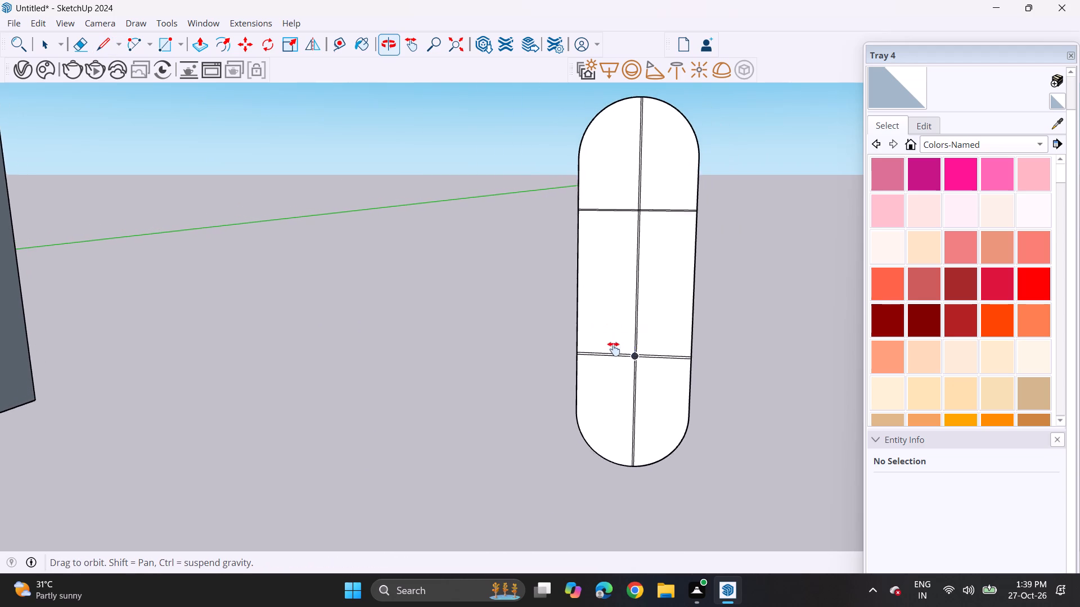
middle_click_drag(614, 349, 608, 349)
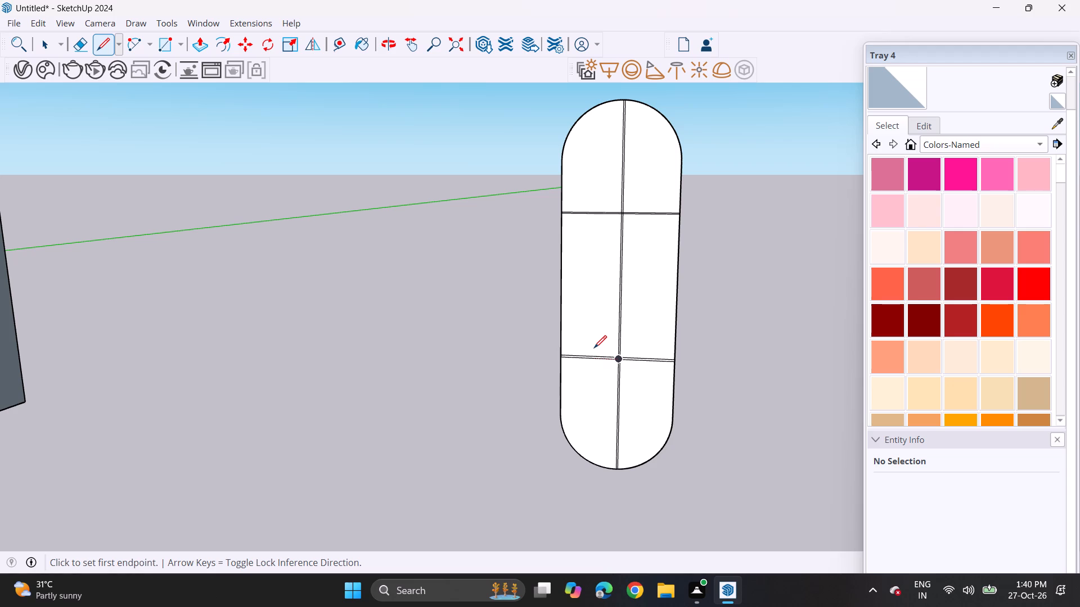
left_click(161, 46)
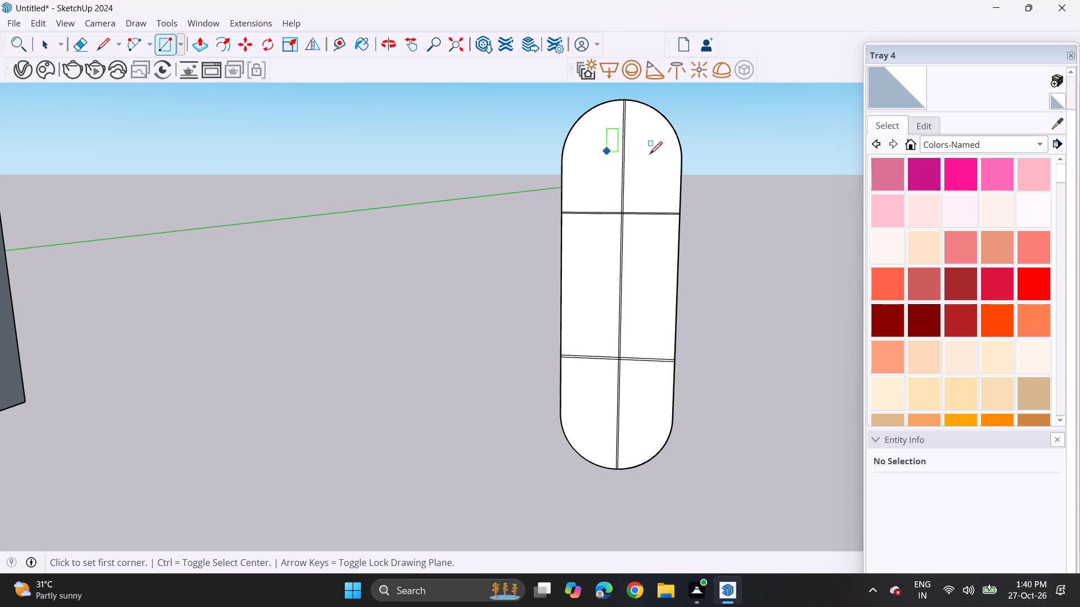
left_click(606, 144)
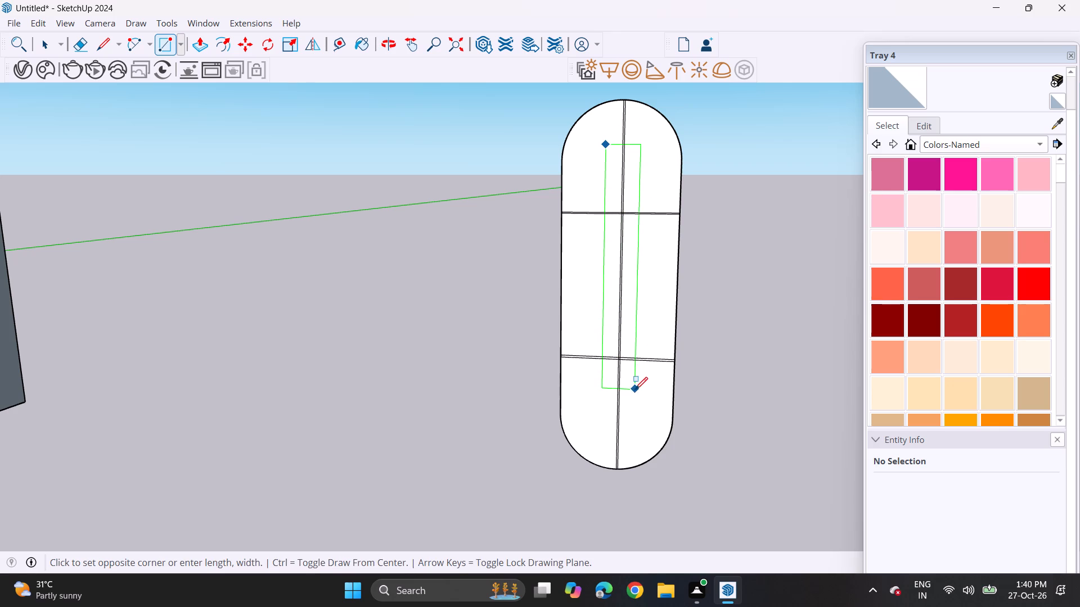
left_click(634, 425)
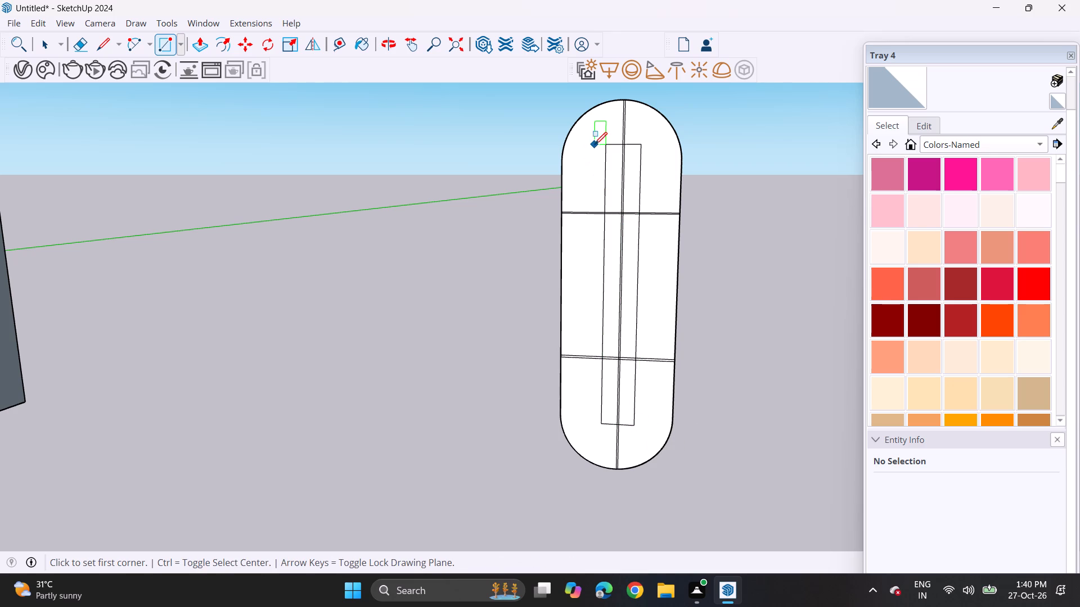
Draw two progressively larger rectangles around the first one, the outermost with its corners close to the pill's arcs.
left_click(590, 134)
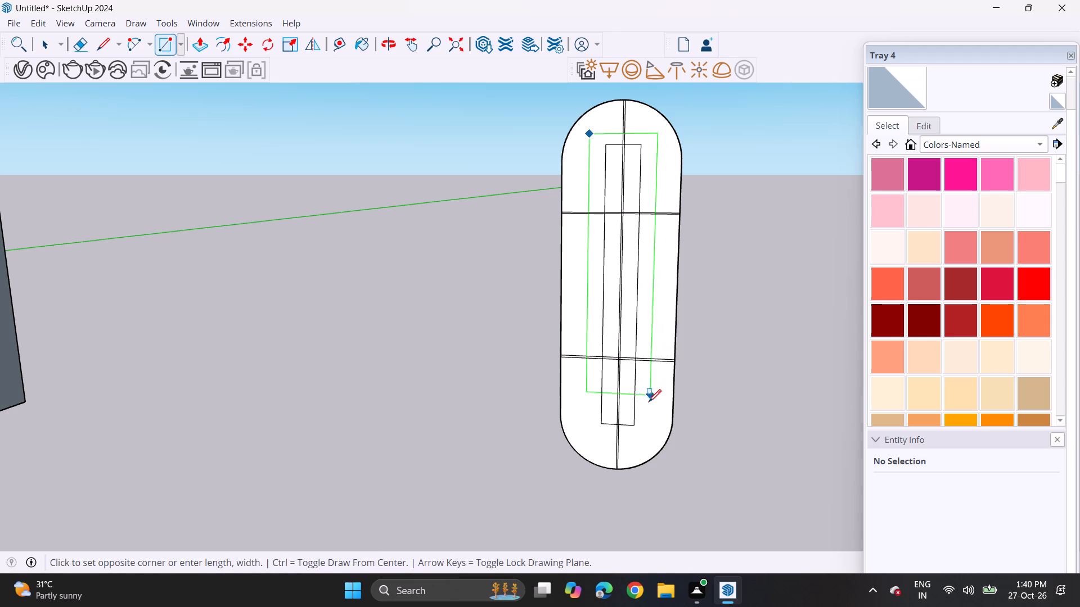
left_click(647, 438)
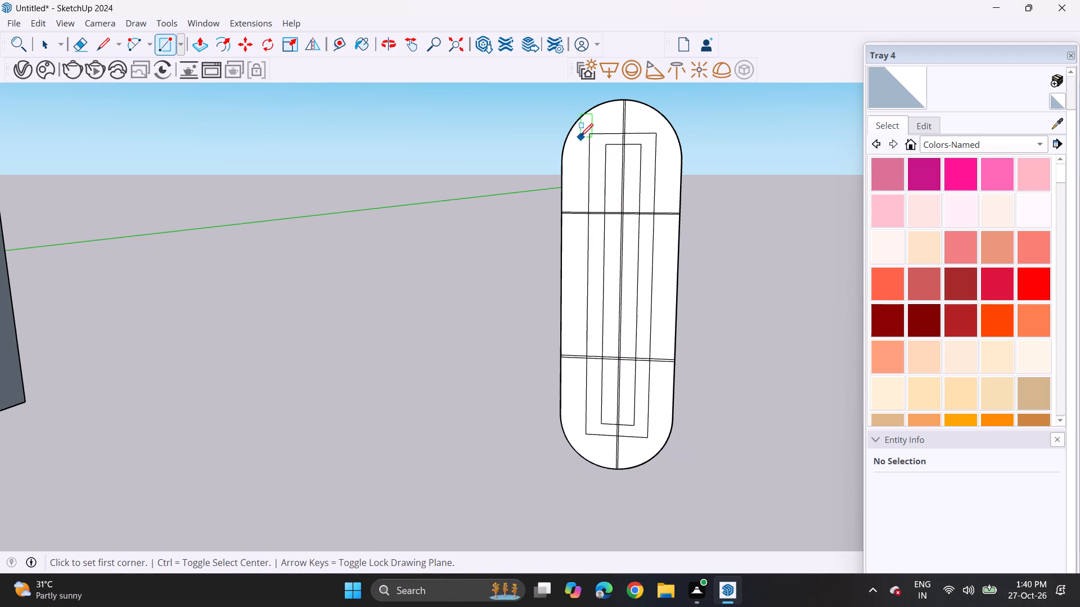
left_click(578, 126)
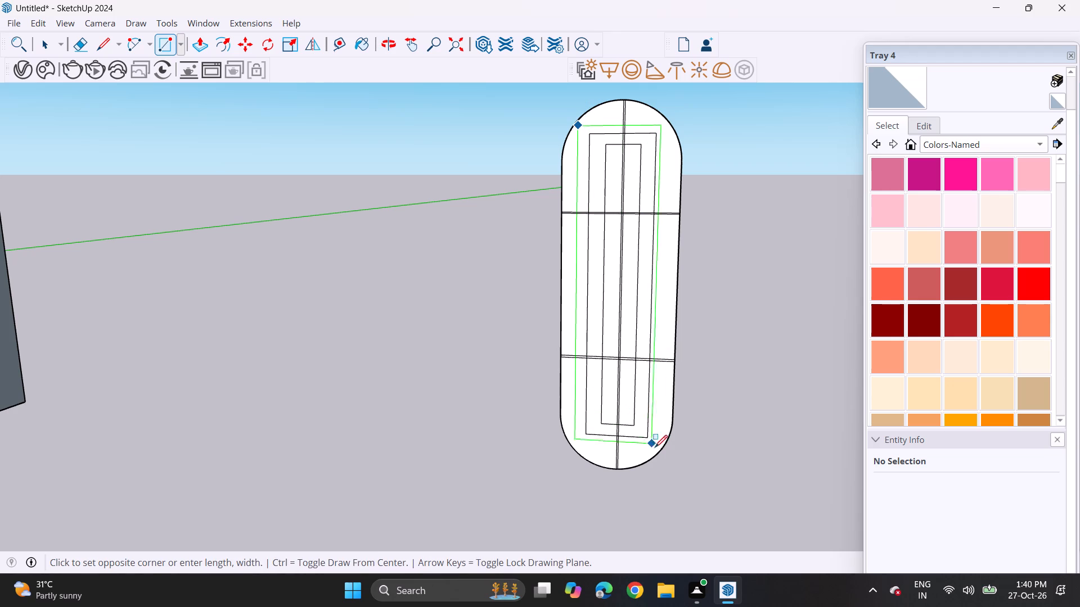
left_click(657, 449)
Offset the upper-left L-shaped cell between the outermost and middle rectangles inward by a narrow margin.
middle_click_drag(586, 241, 611, 305)
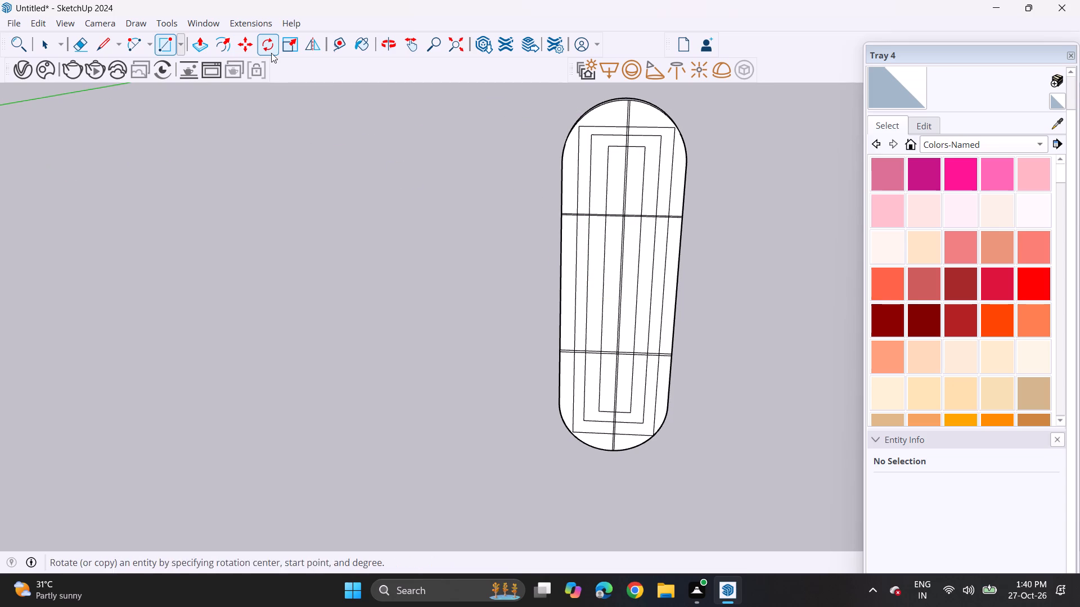
left_click(216, 43)
scroll(629, 136, "up", 8)
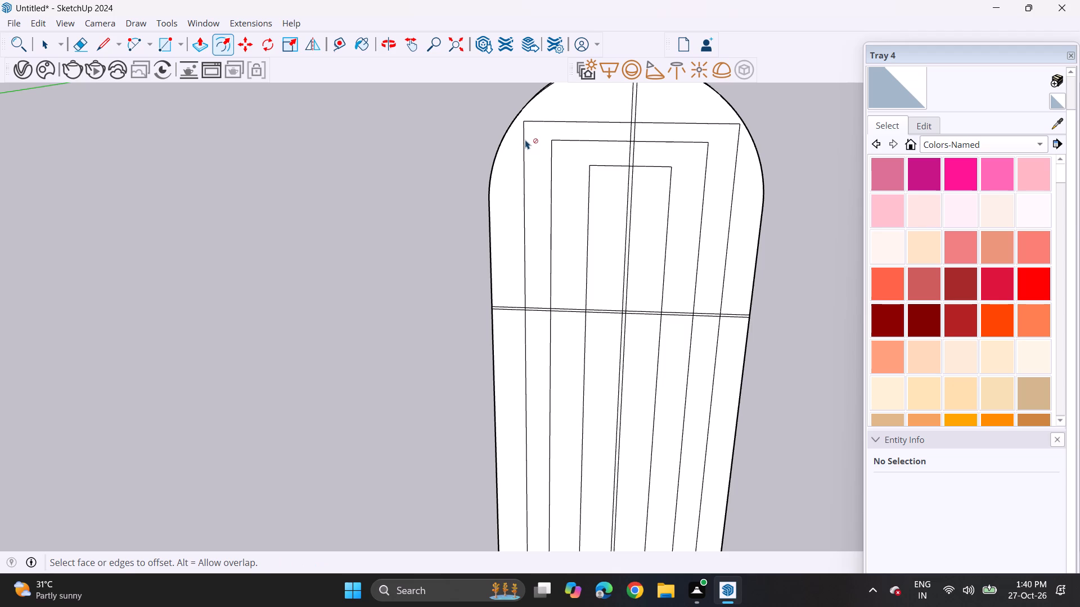
left_click(531, 126)
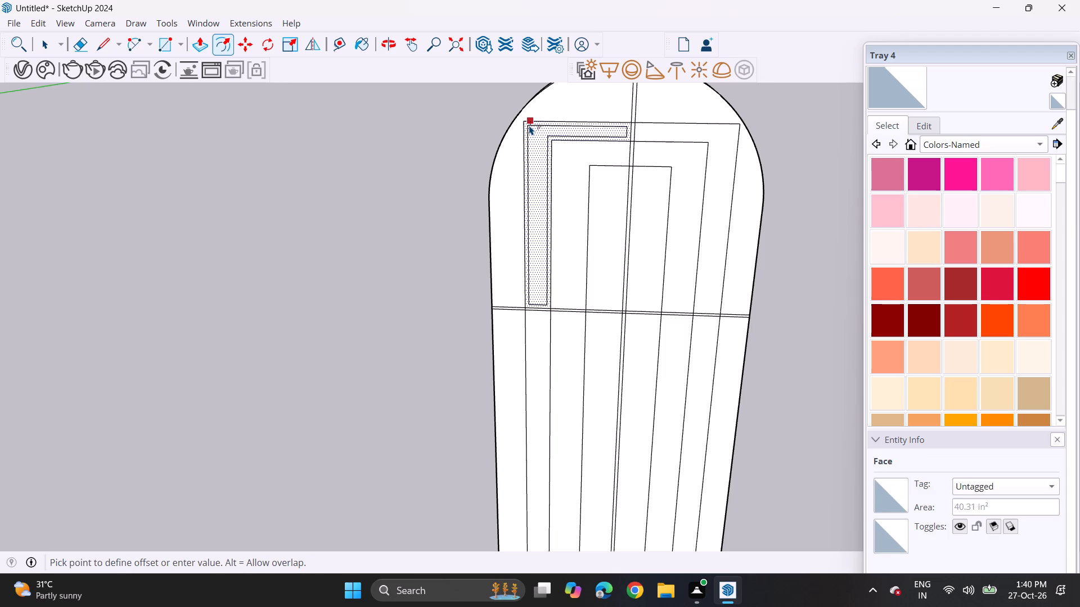
left_click(529, 125)
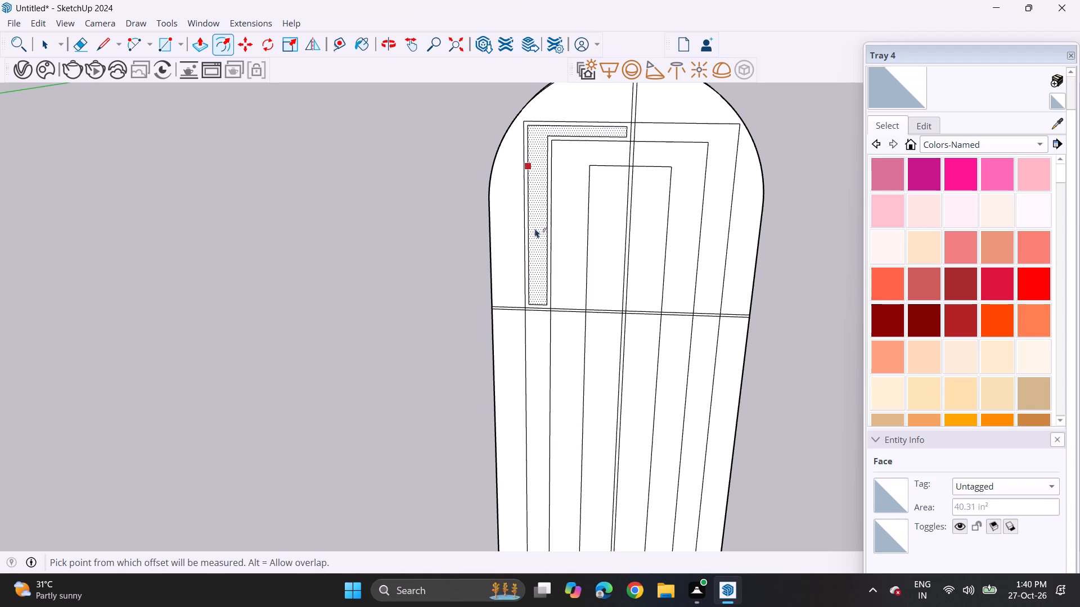
Repeat the same narrow inward offset on the remaining cells of the rectangles in the pill's left half, across all three sections.
double_click(532, 337)
middle_click_drag(543, 367, 534, 108)
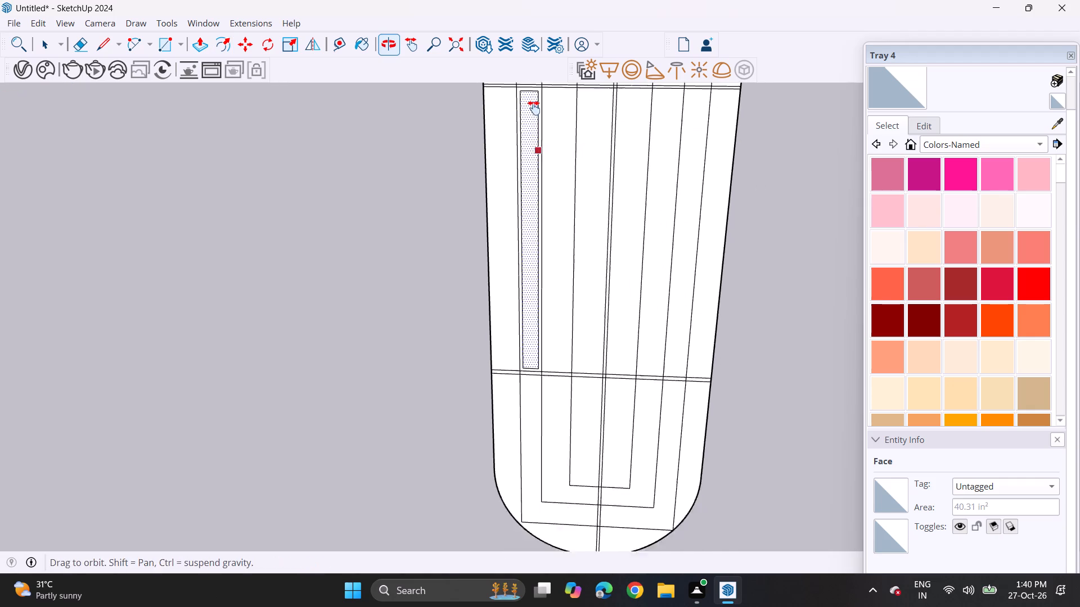
middle_click_drag(534, 108, 534, 102)
double_click(528, 357)
double_click(545, 345)
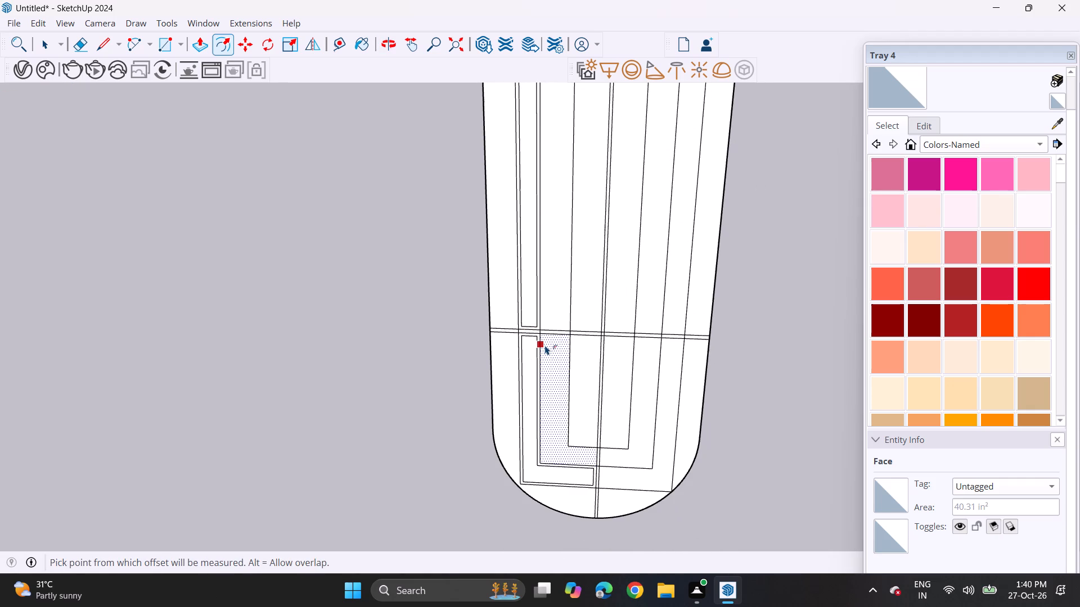
double_click(544, 308)
scroll(556, 246, "up", 1)
middle_click_drag(556, 246, 548, 406)
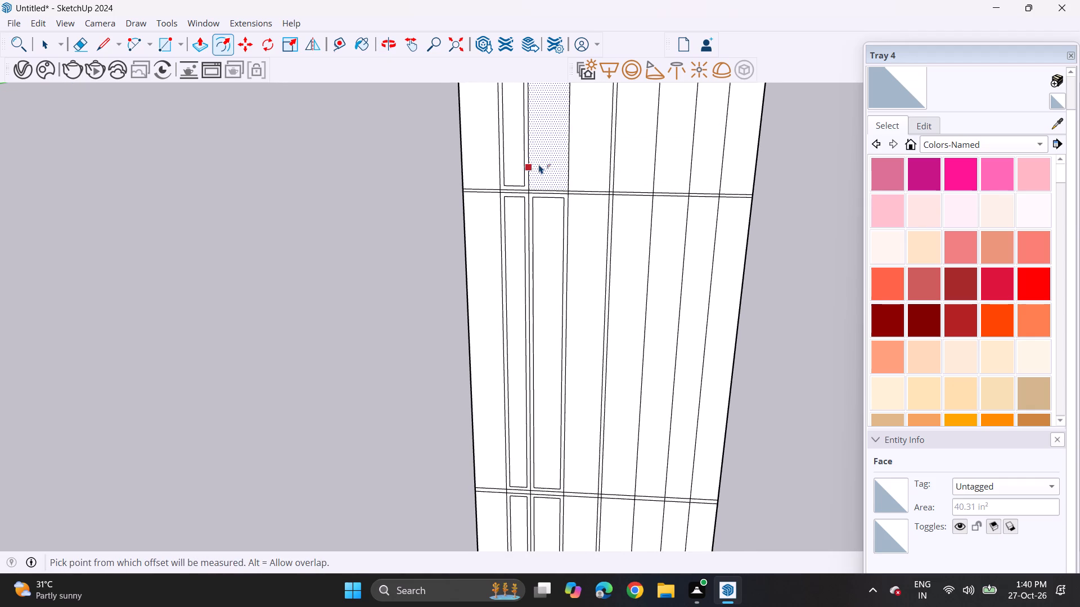
double_click(539, 163)
scroll(589, 162, "down", 1)
double_click(589, 162)
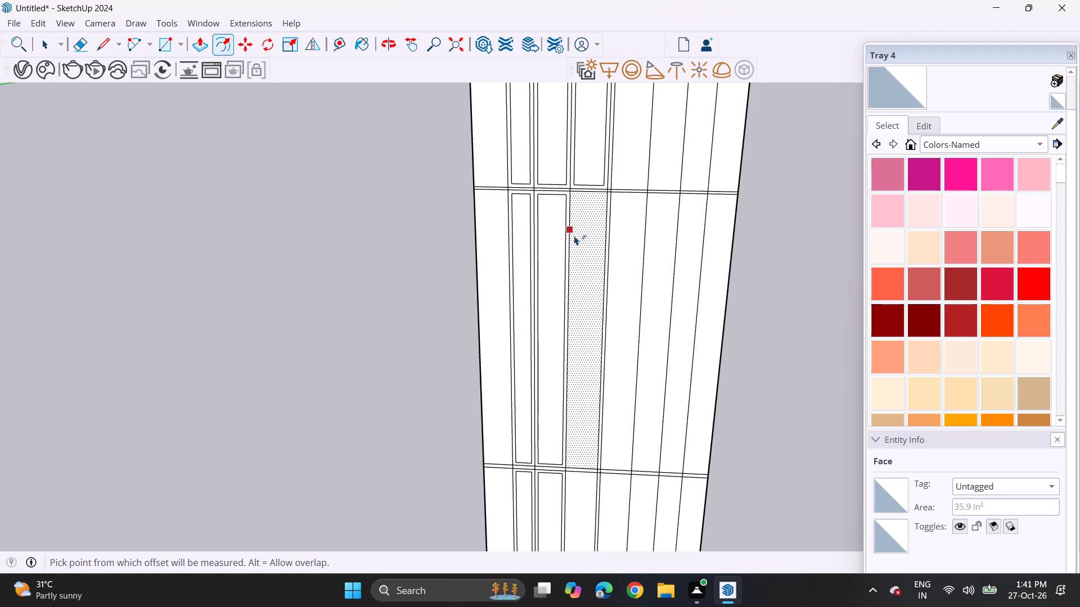
double_click(574, 235)
middle_click_drag(579, 255, 580, 142)
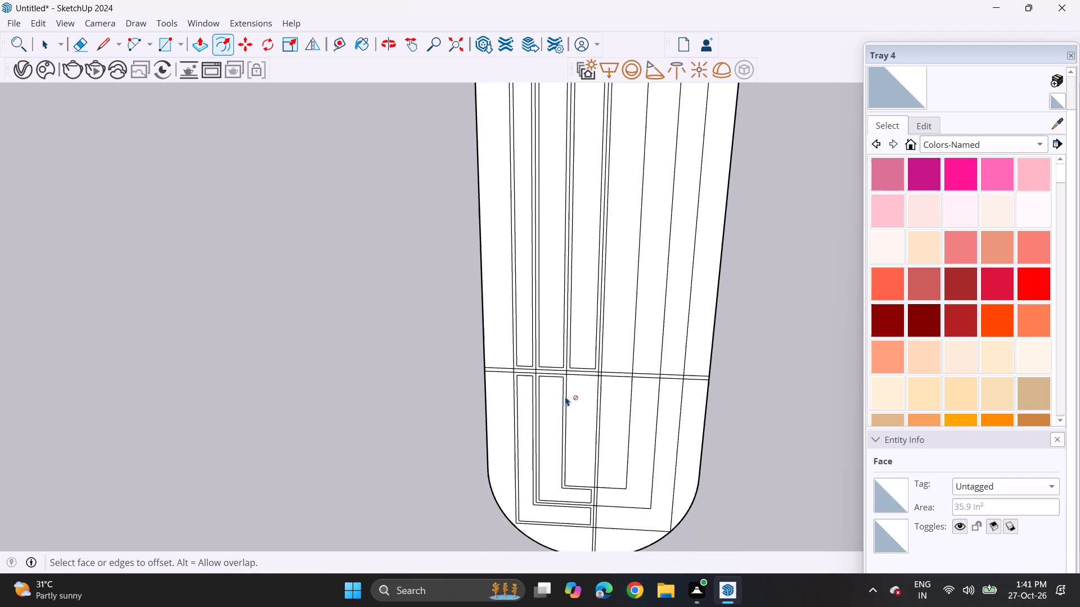
double_click(571, 400)
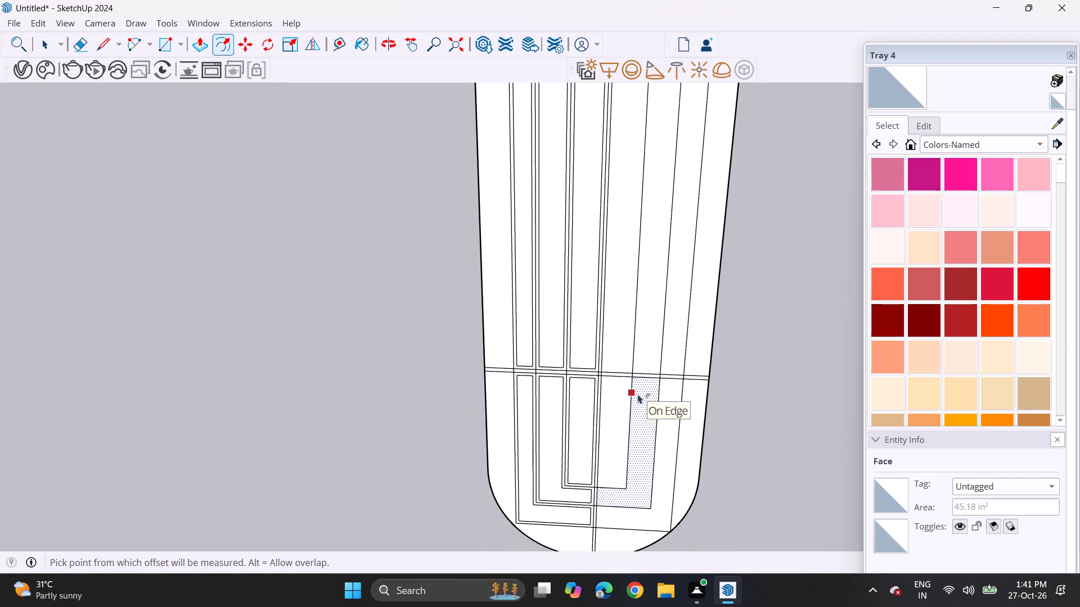
Repeat the narrow inward offset on the cells left of the right edge of each nested rectangle in the pill's right half, in all three sections.
double_click(621, 380)
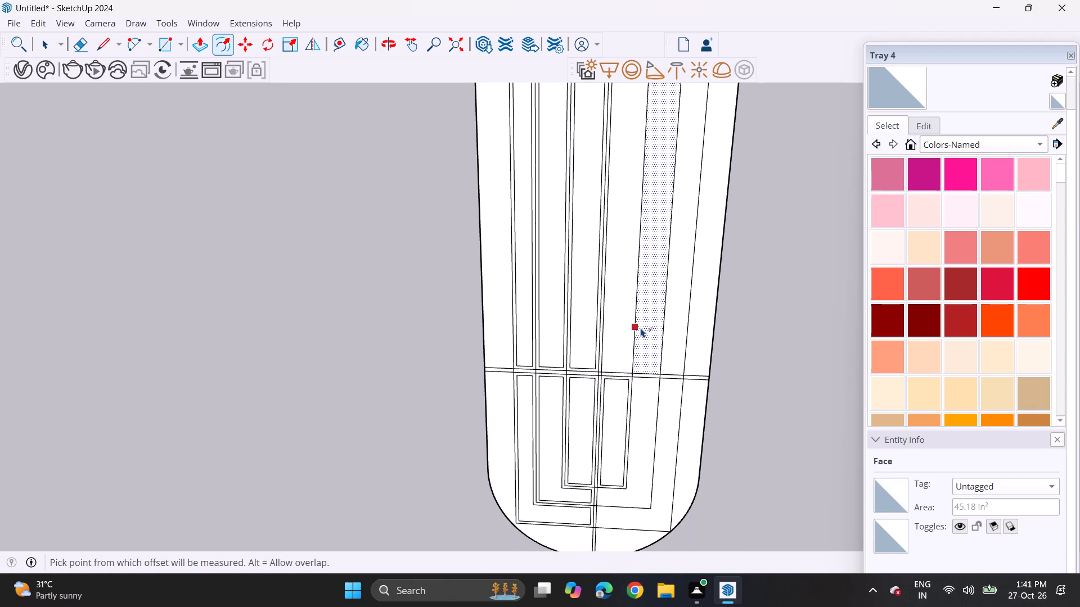
double_click(641, 328)
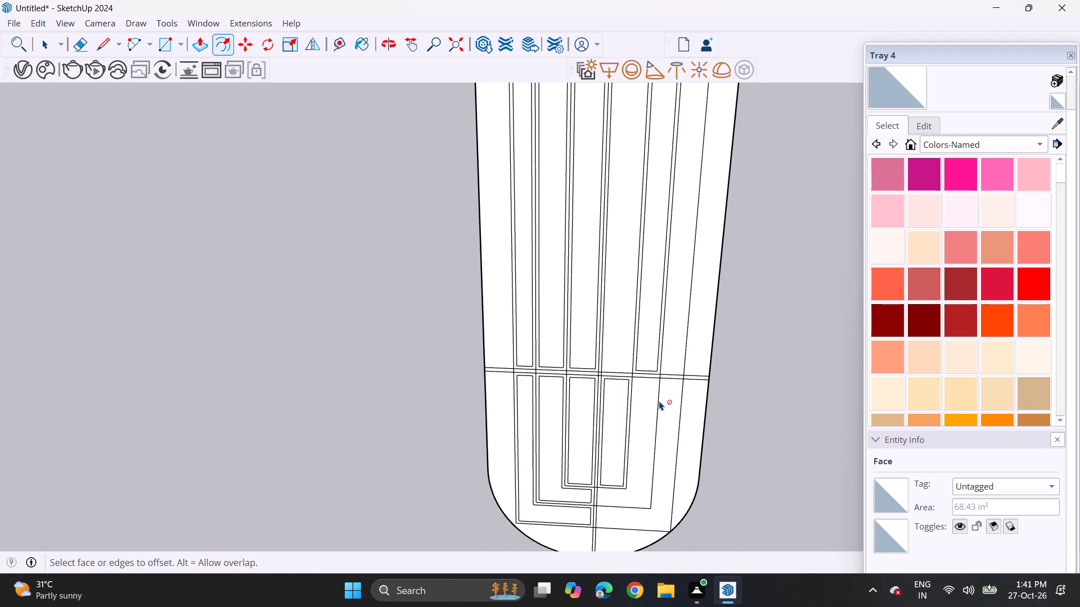
double_click(661, 397)
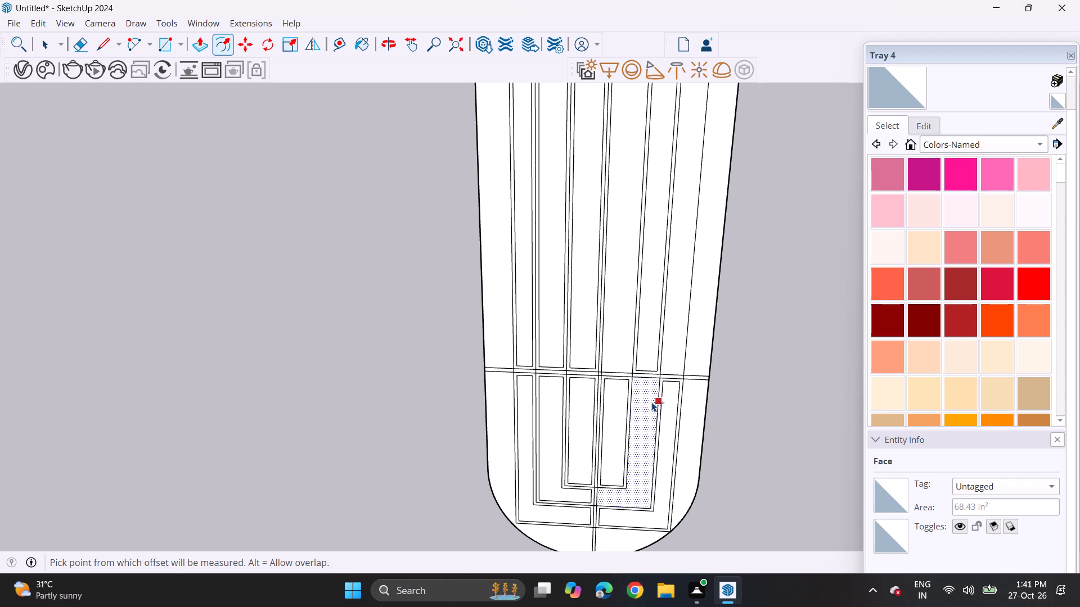
double_click(652, 402)
double_click(628, 342)
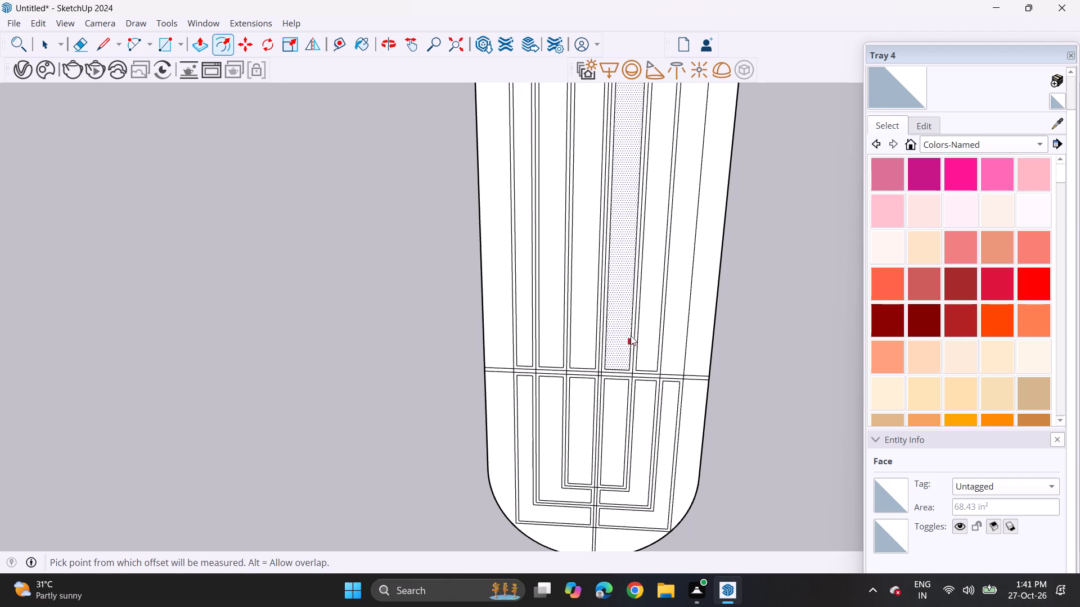
middle_click_drag(640, 288, 620, 341)
double_click(668, 316)
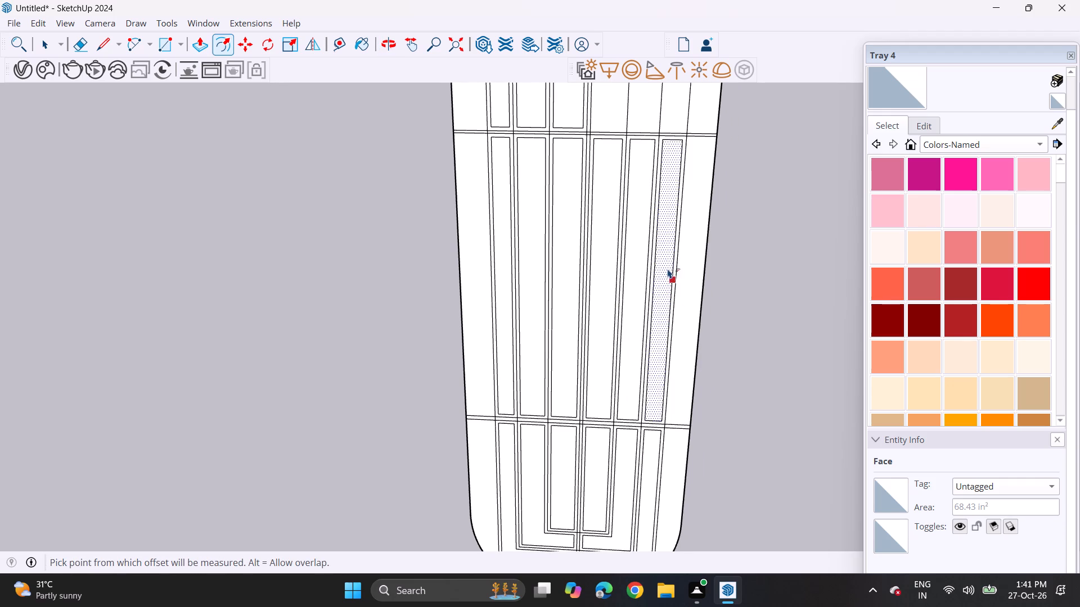
middle_click_drag(667, 260, 657, 386, "shift")
double_click(673, 233)
middle_click_drag(674, 206, 650, 329)
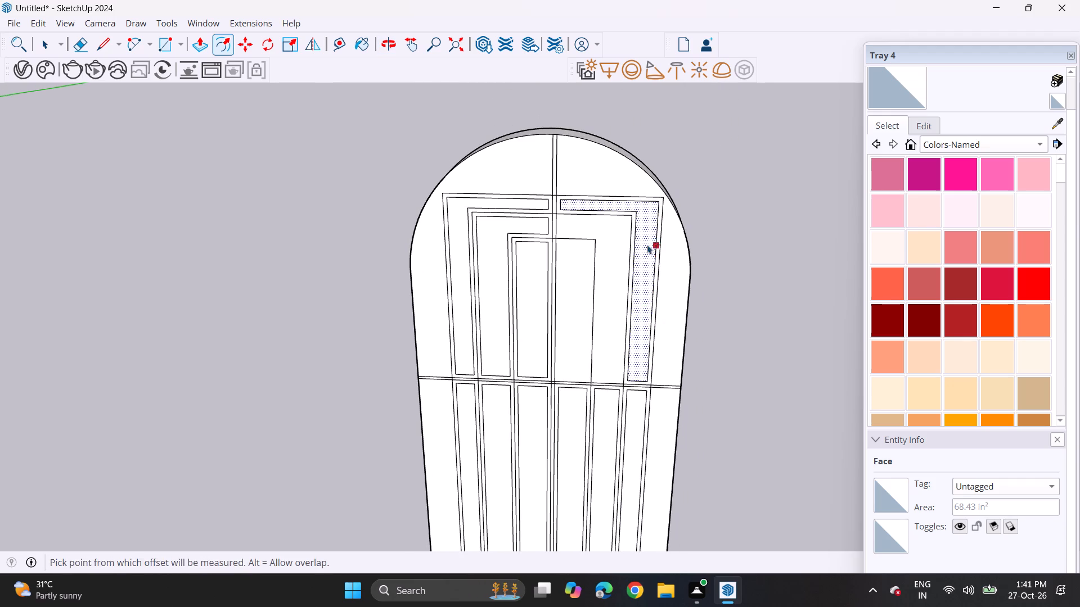
double_click(624, 252)
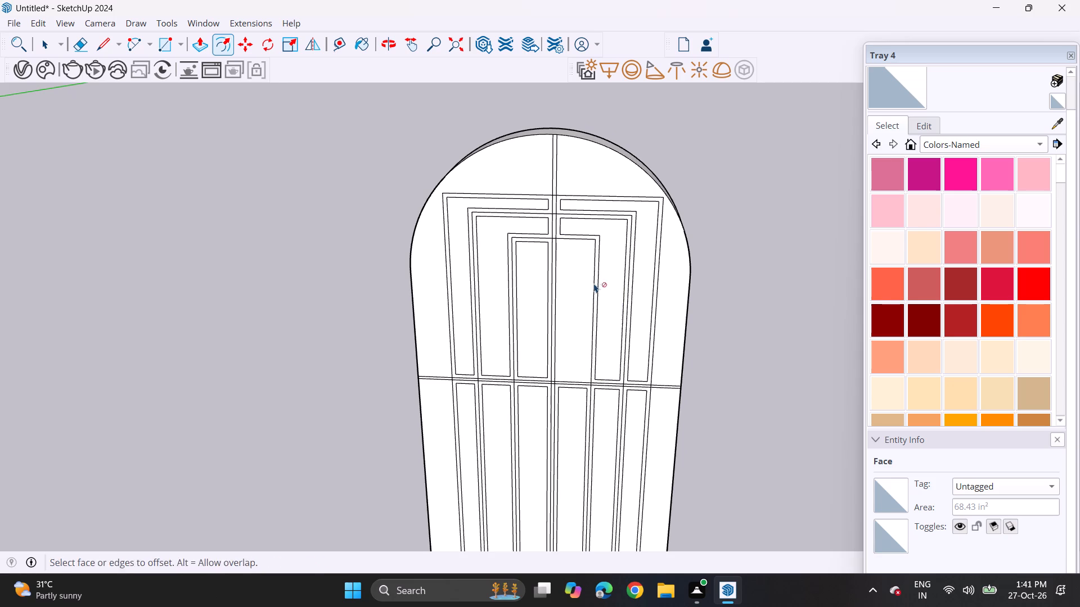
double_click(592, 284)
Push the inset upper-right L-shaped face between the outermost and middle rectangles through the panel's full thickness to cut an opening.
scroll(588, 286, "down", 4)
scroll(588, 289, "up", 1)
scroll(588, 291, "down", 5)
middle_click_drag(598, 329, 615, 221)
scroll(624, 266, "down", 4)
middle_click_drag(620, 333, 642, 261)
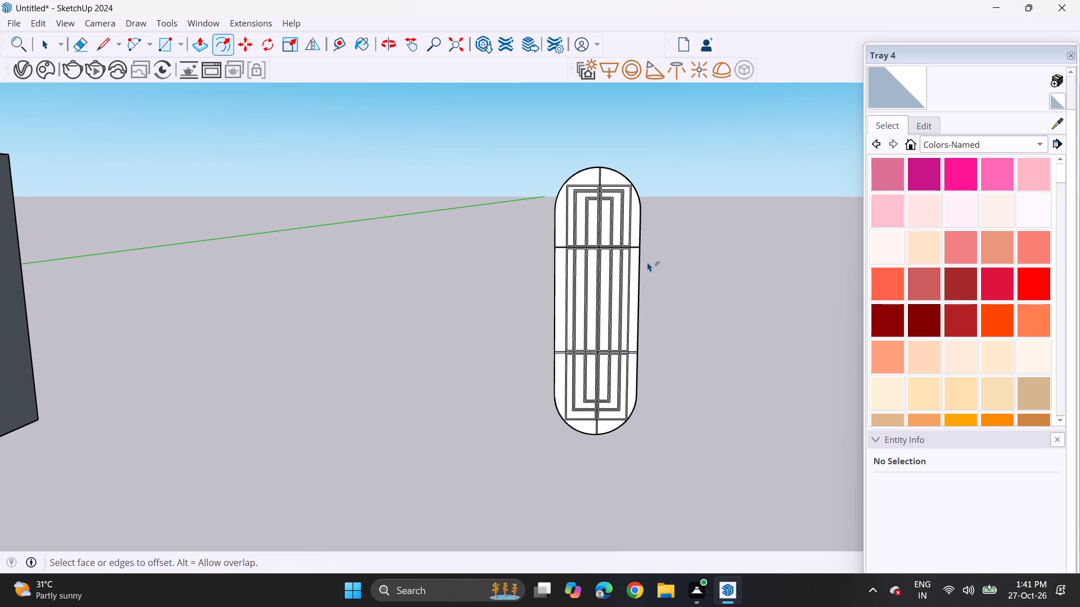
middle_click_drag(667, 256, 444, 380)
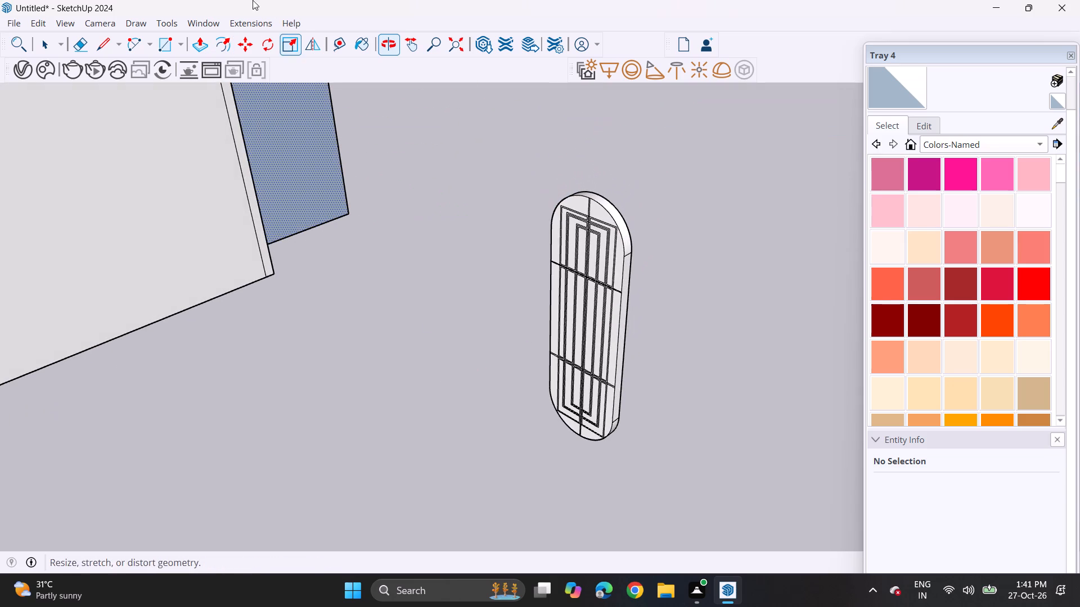
left_click(198, 50)
middle_click_drag(659, 249, 606, 288)
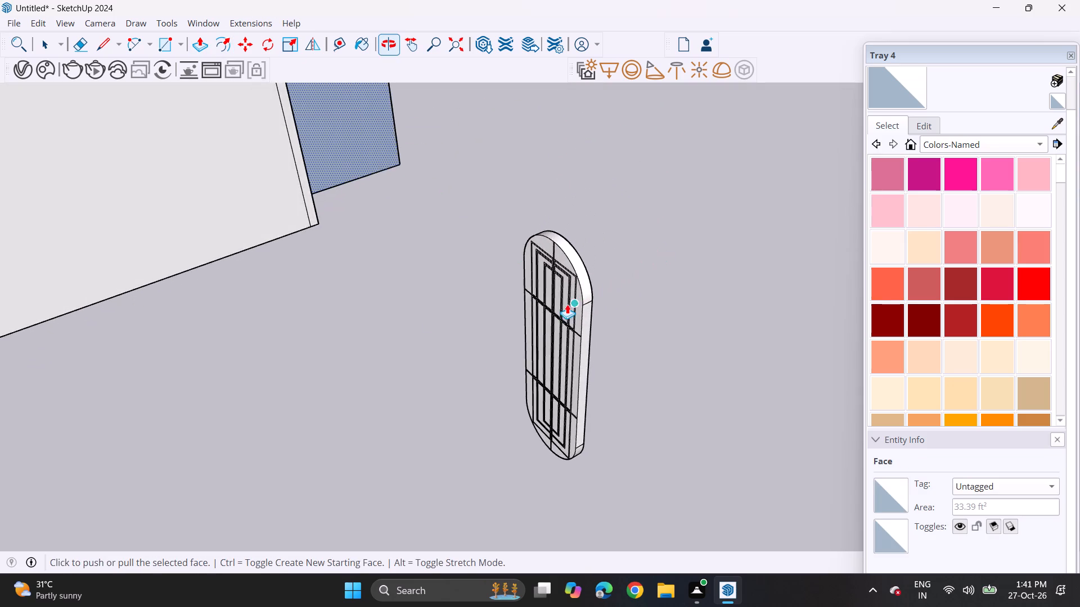
scroll(566, 304, "up", 11)
key("Escape")
scroll(565, 295, "up", 5)
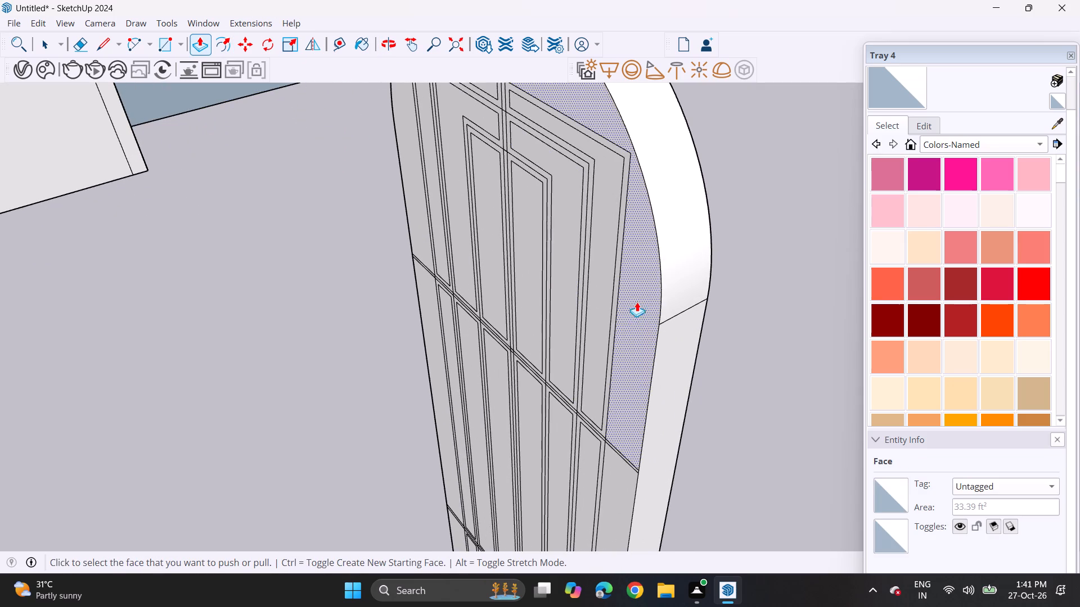
left_click(587, 319)
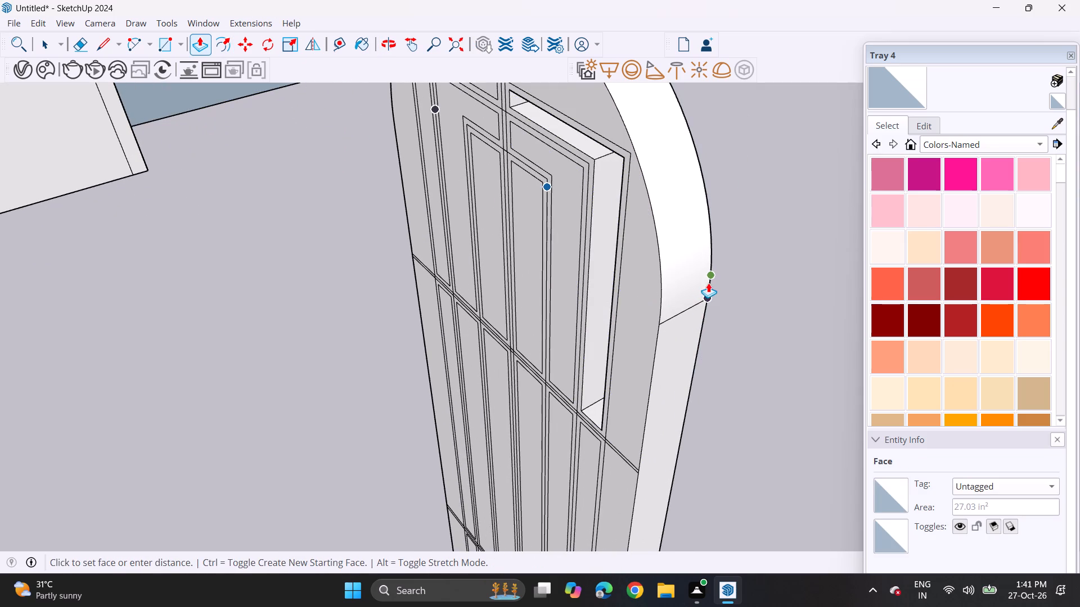
left_click(708, 283)
Push the other five inset faces of the pill's upper section through the panel by the same depth.
middle_click_drag(610, 301, 846, 190)
scroll(845, 190, "up", 1)
double_click(505, 248)
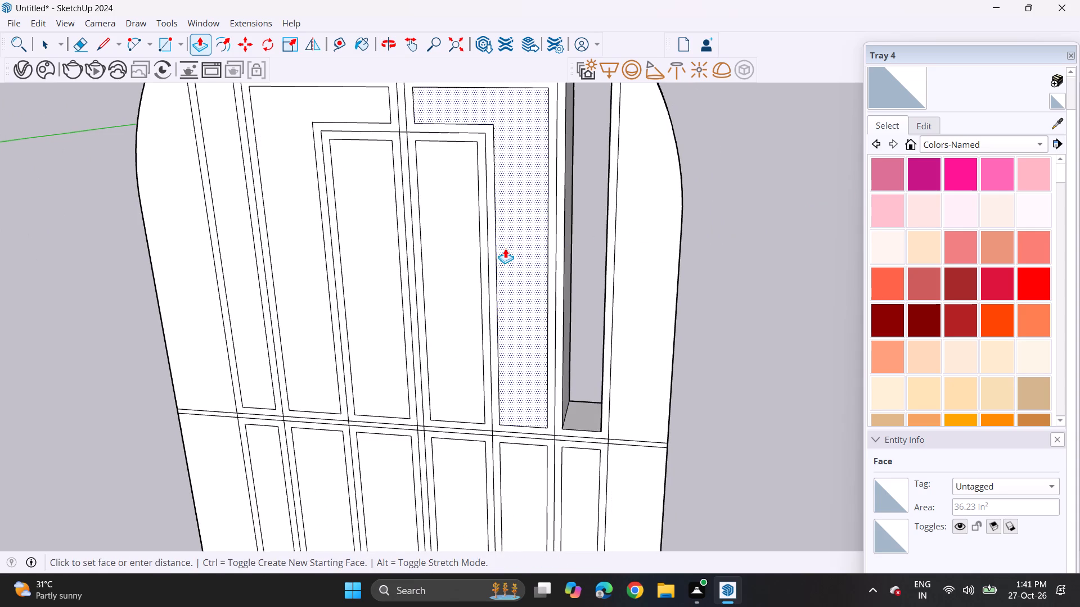
double_click(441, 289)
double_click(367, 293)
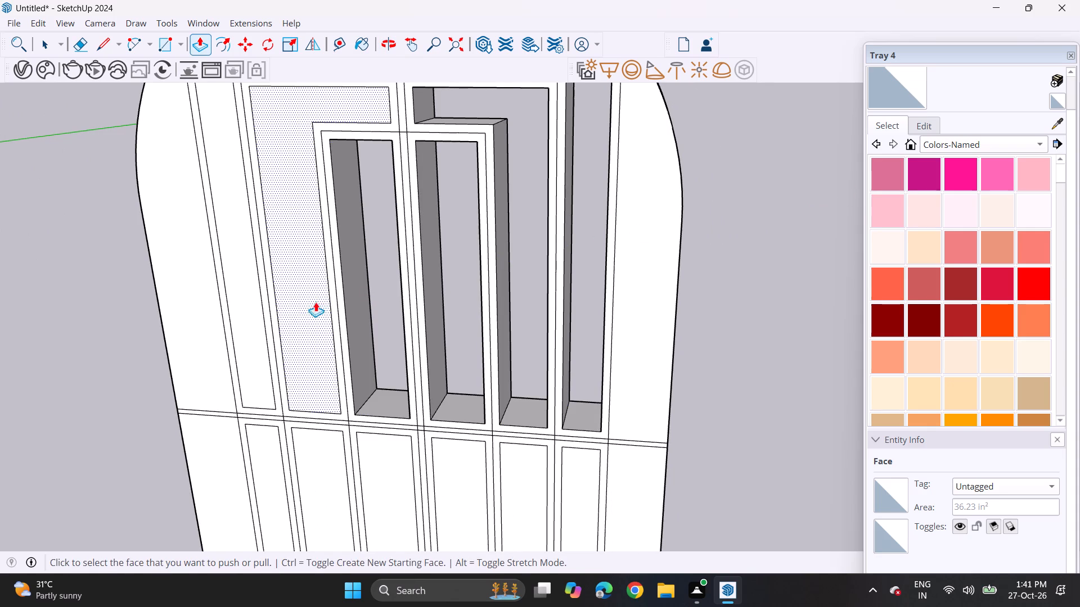
double_click(300, 307)
double_click(255, 307)
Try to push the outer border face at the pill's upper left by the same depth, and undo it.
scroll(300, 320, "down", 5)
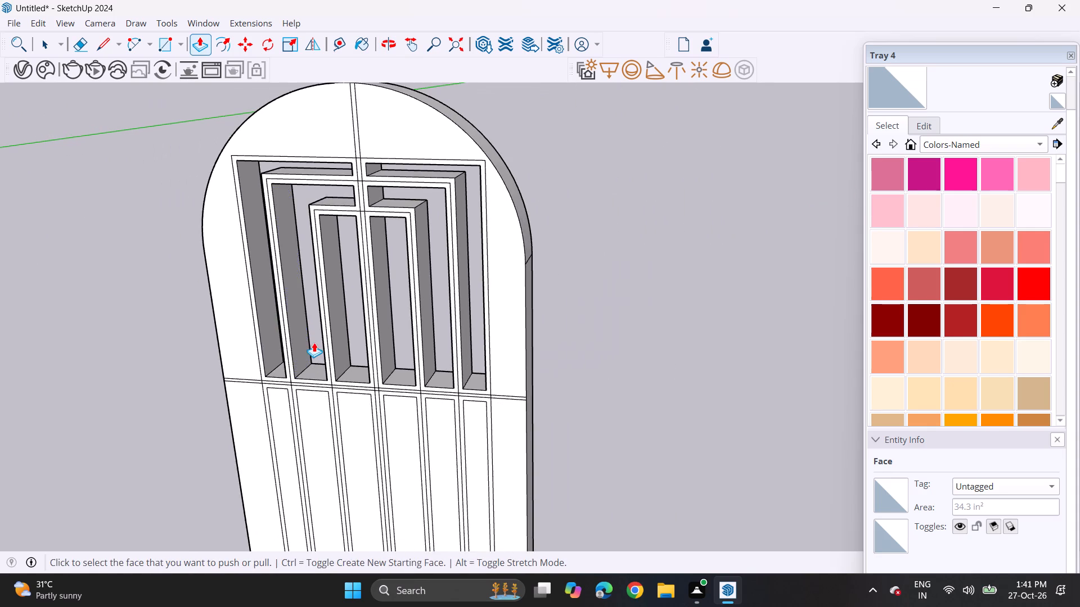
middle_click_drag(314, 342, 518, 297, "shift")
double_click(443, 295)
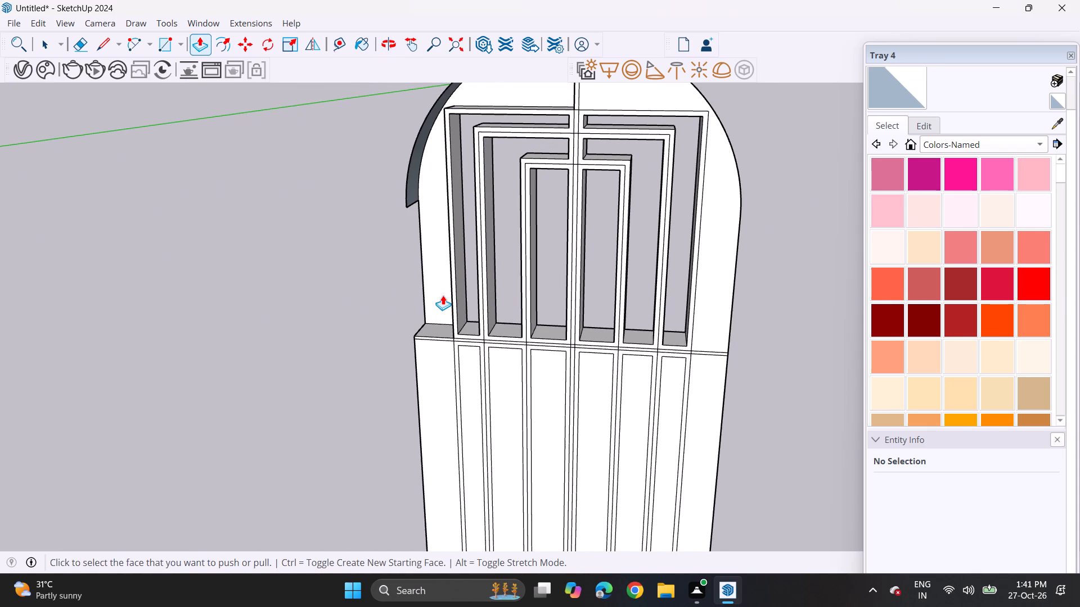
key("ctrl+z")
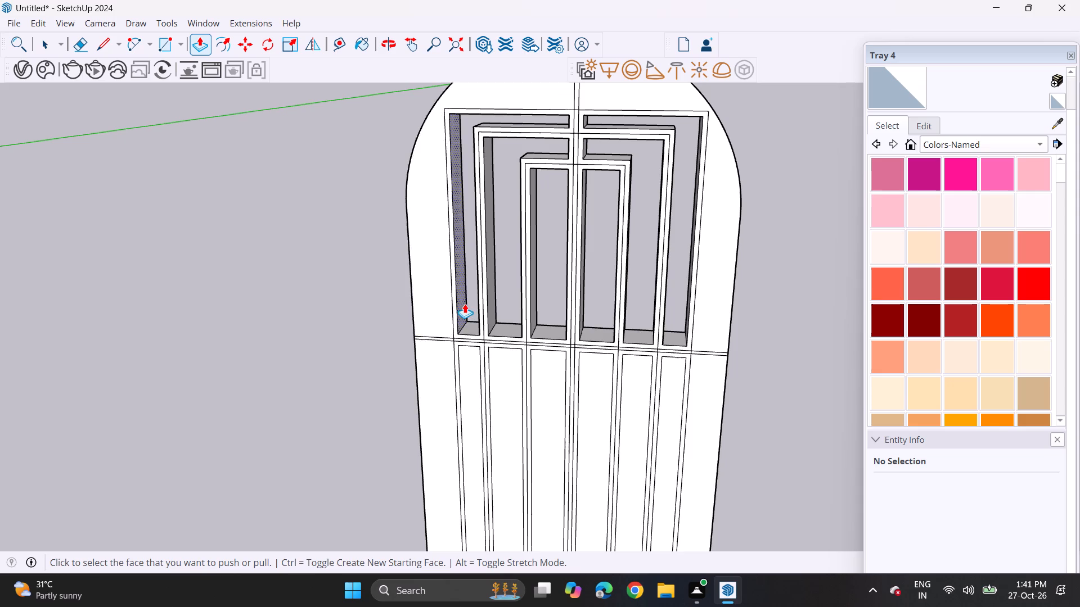
Push the six inset faces of the pill's middle section through the panel by the same depth.
scroll(465, 303, "down", 5)
middle_click_drag(514, 377, 537, 212)
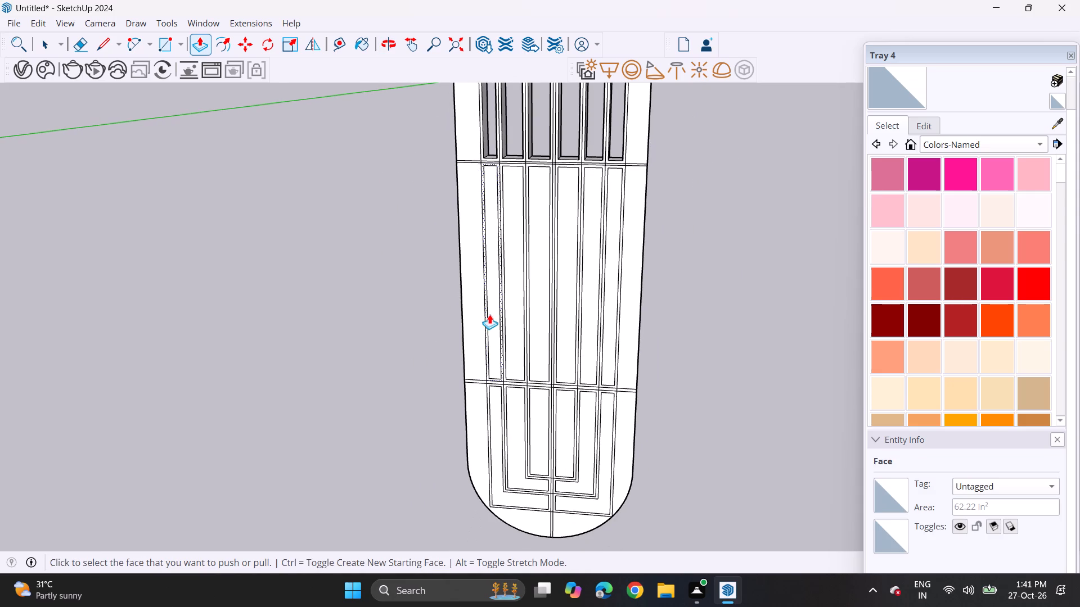
double_click(492, 316)
double_click(511, 325)
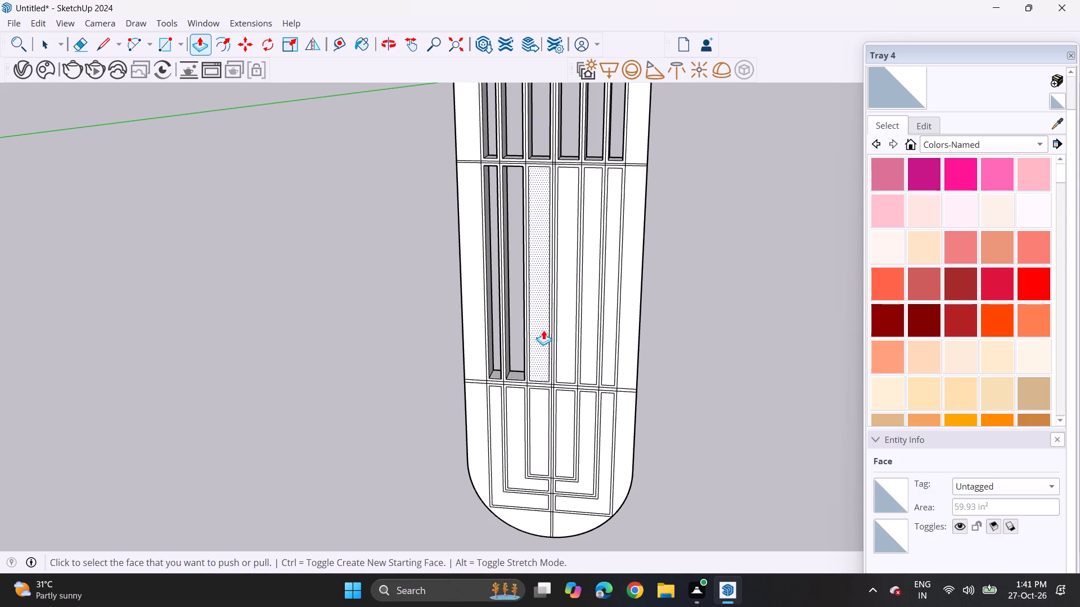
double_click(542, 331)
double_click(565, 329)
double_click(587, 331)
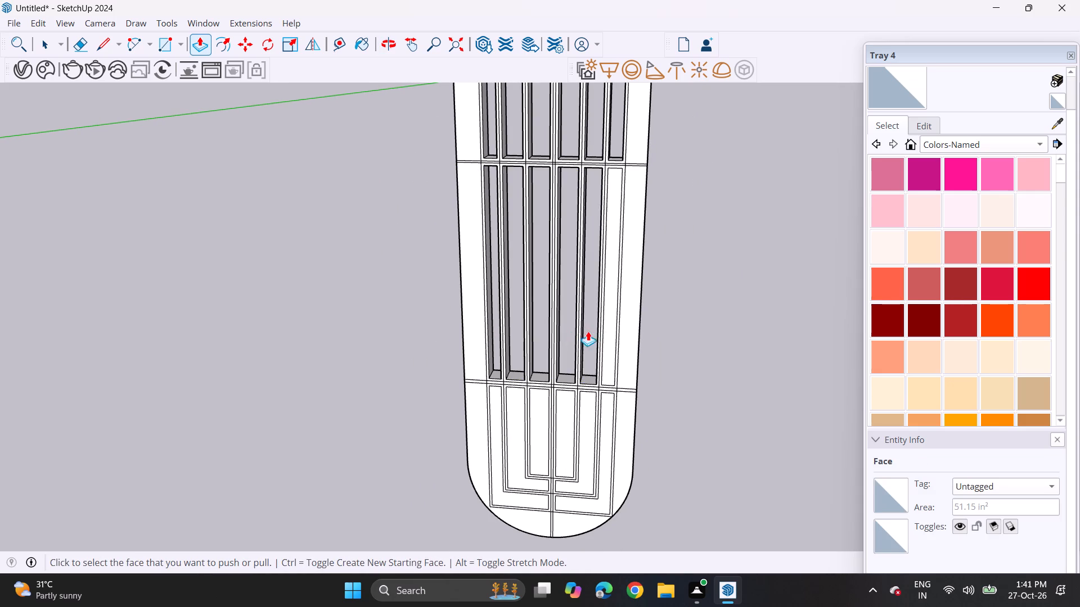
double_click(606, 332)
Push the six inset faces of the pill's bottom section through the panel by the same depth.
double_click(607, 418)
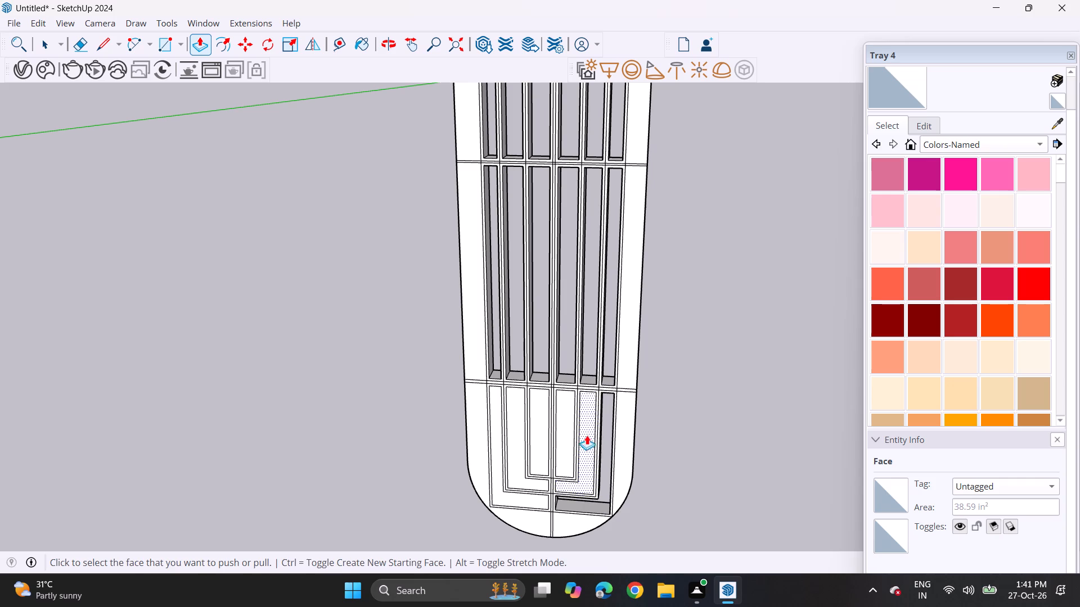
double_click(585, 437)
double_click(560, 441)
double_click(538, 451)
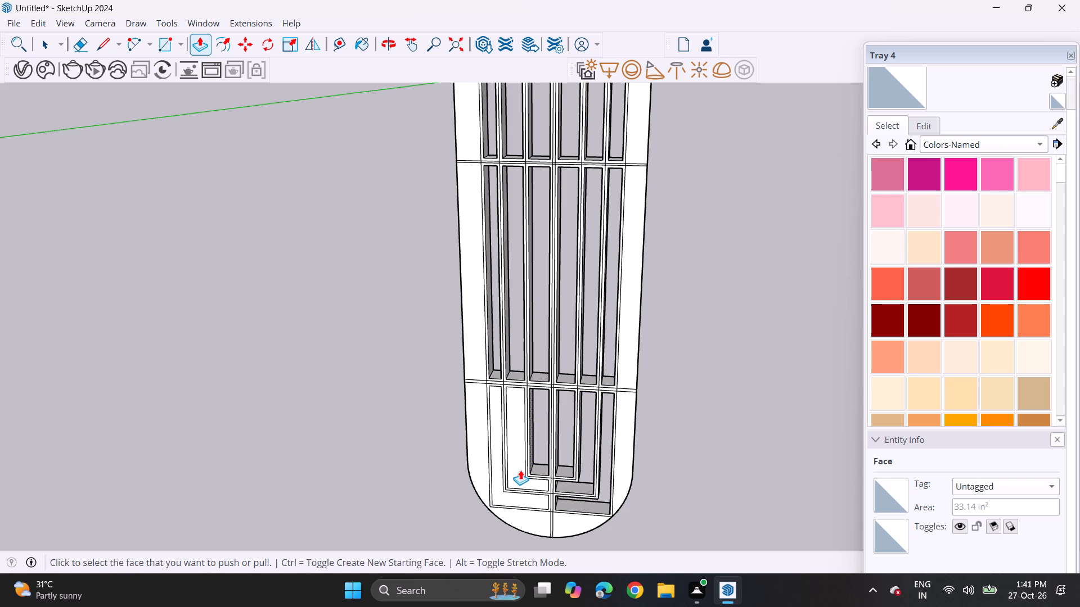
double_click(518, 470)
double_click(500, 485)
scroll(615, 361, "down", 3)
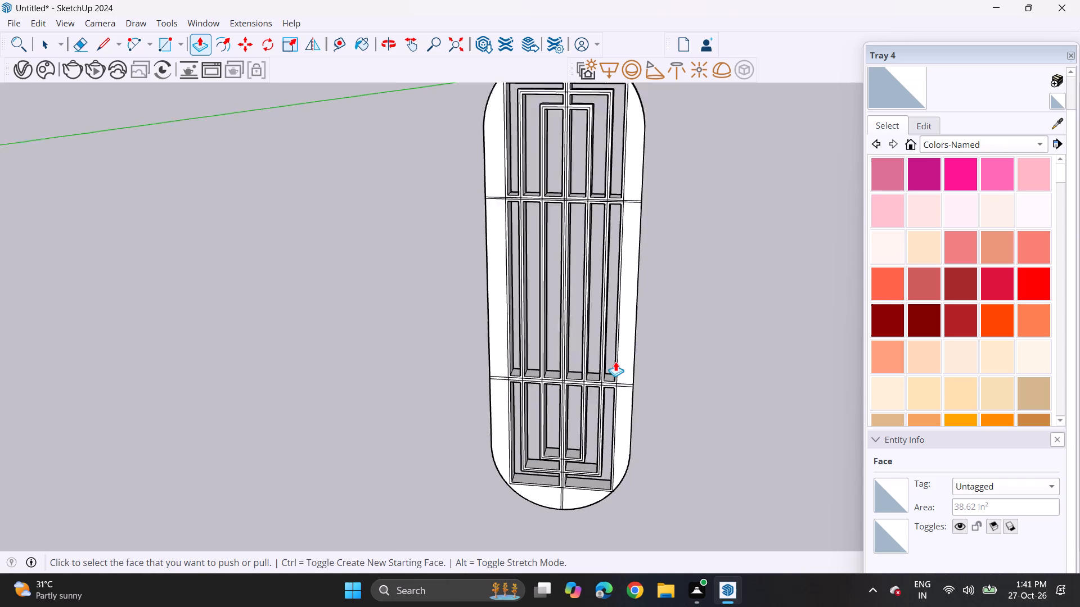
Offset the outlines of the pill's two upper border faces inward to leave a narrow rim, using the same distance on both.
scroll(615, 361, "down", 2)
scroll(534, 136, "up", 5)
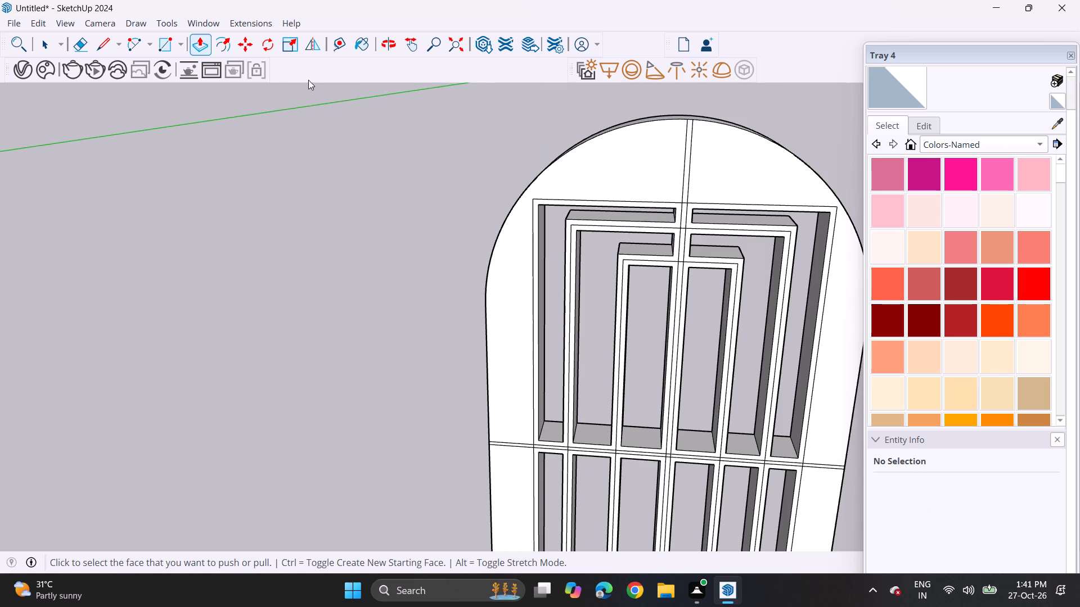
left_click(222, 45)
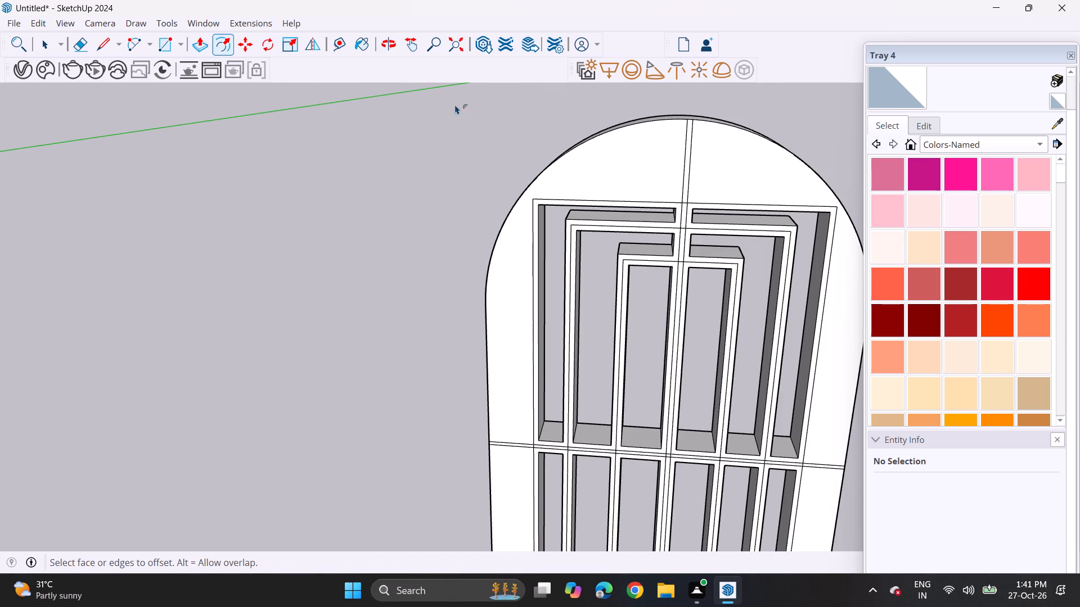
left_click(611, 149)
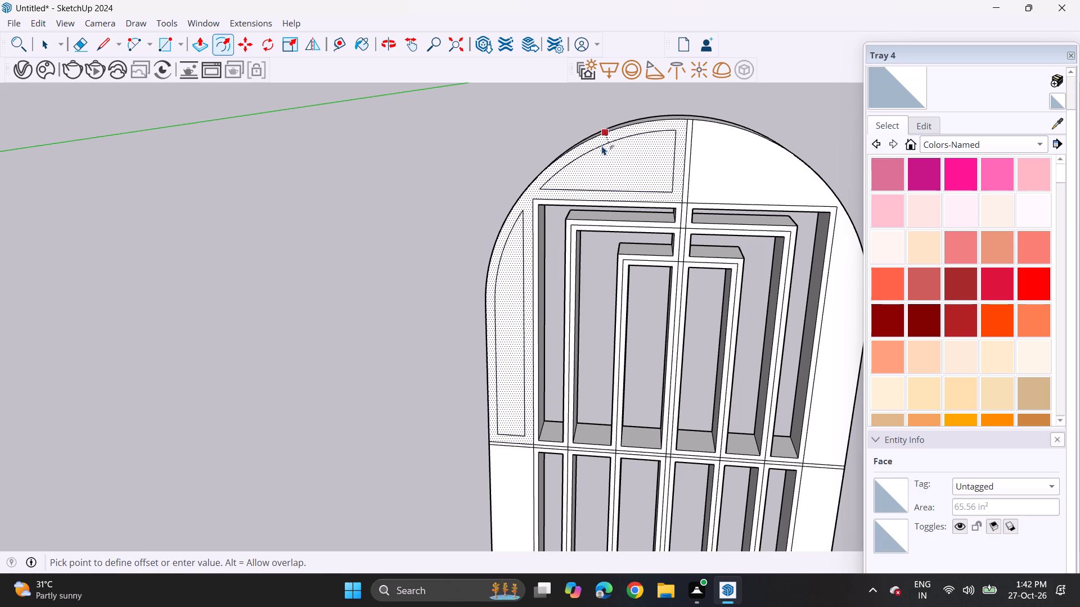
left_click(599, 142)
double_click(724, 133)
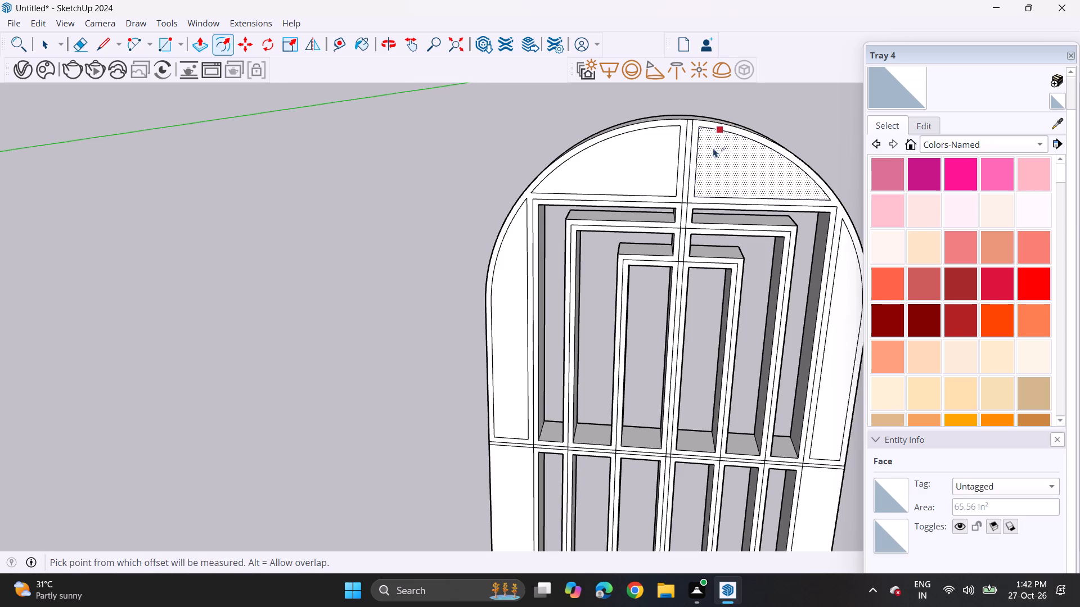
Offset the pill's middle and bottom border faces inward by the same distance on both sides.
scroll(699, 204, "down", 5)
scroll(691, 347, "up", 1)
middle_click_drag(691, 347, 622, 106, "shift")
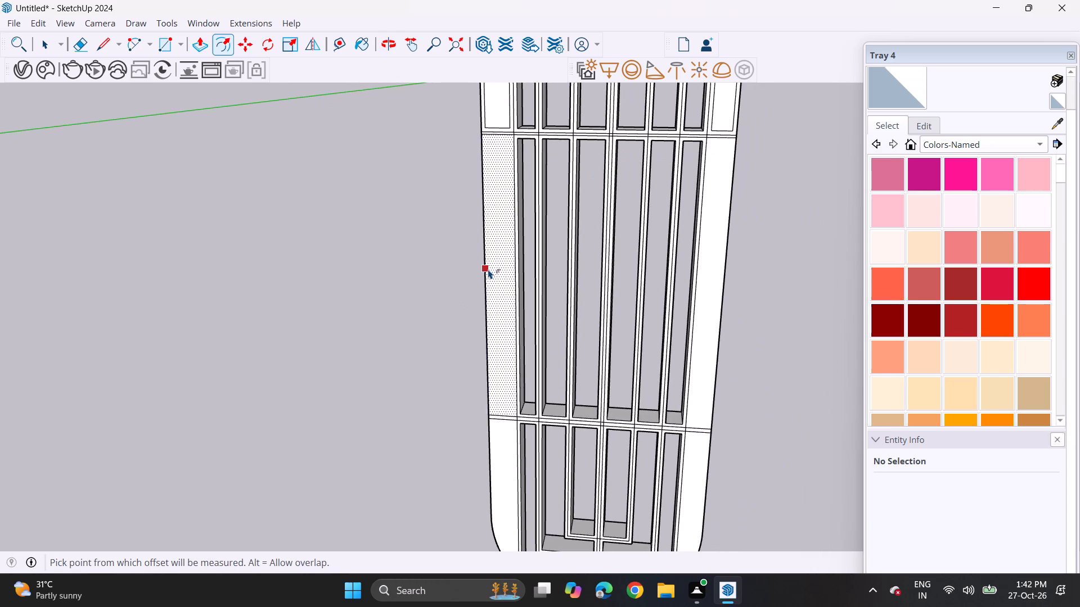
double_click(488, 269)
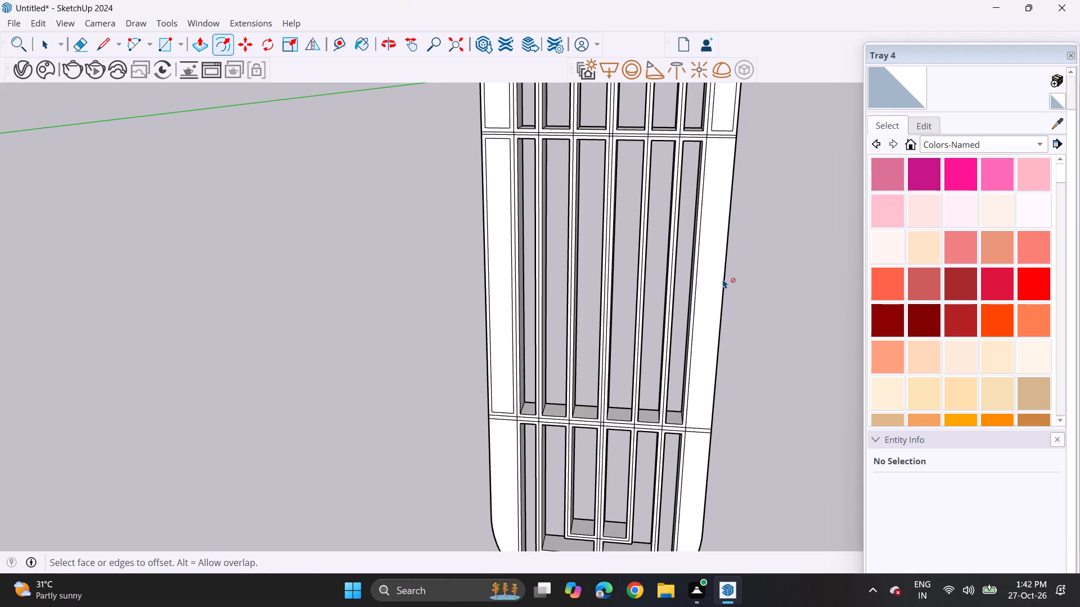
double_click(719, 270)
middle_click_drag(688, 409, 688, 338, "shift")
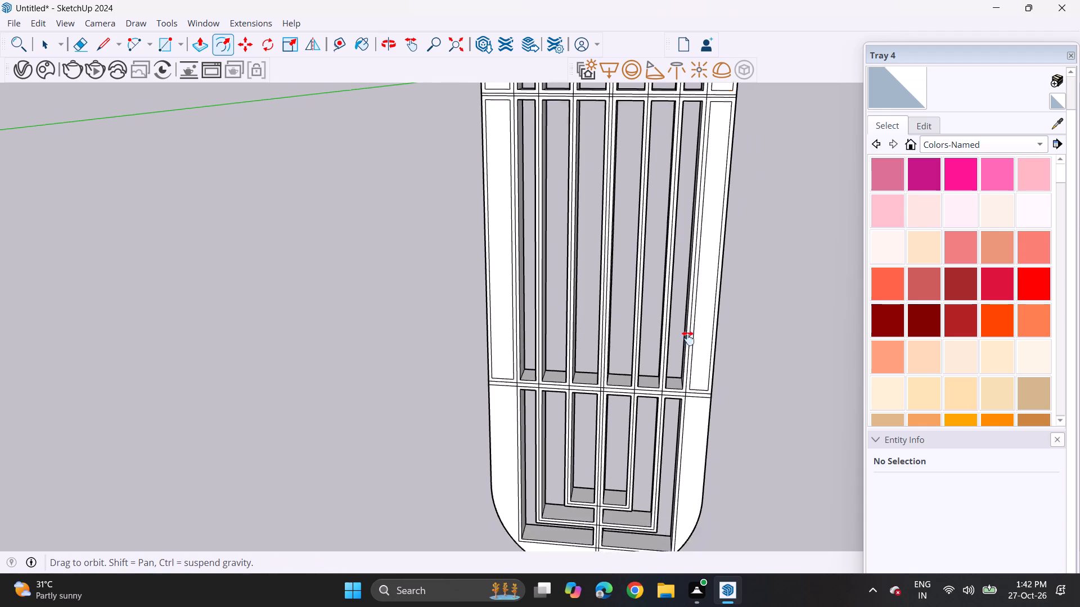
middle_click_drag(688, 338, 670, 259, "shift")
double_click(483, 361)
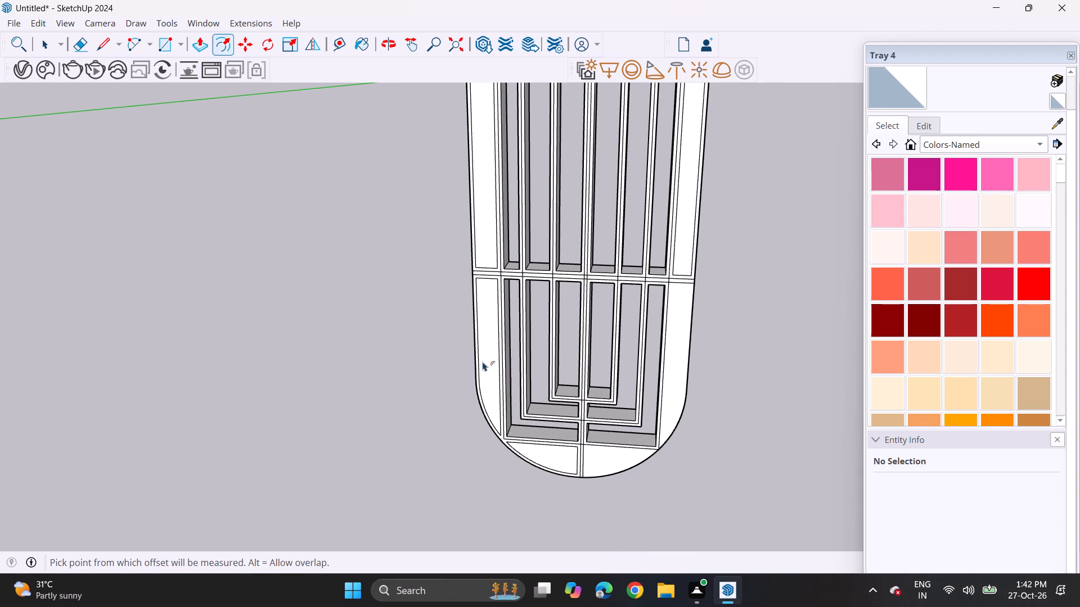
double_click(686, 347)
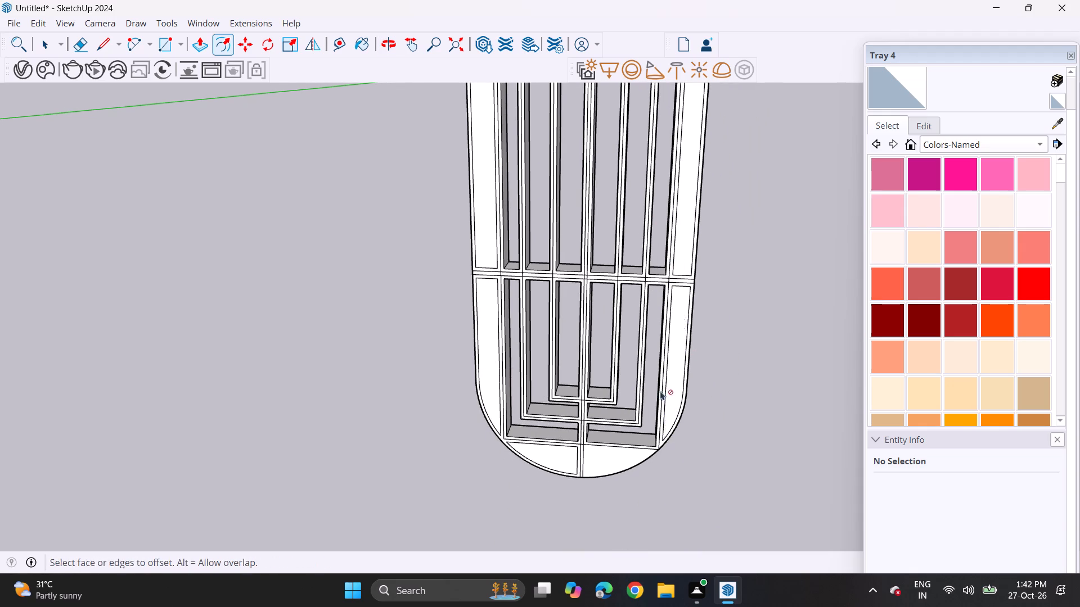
double_click(623, 473)
Push the inset border face at the pill's top, on the upper-left arc, through the panel's full thickness.
scroll(743, 323, "down", 3)
middle_click_drag(730, 238, 715, 324, "shift")
scroll(708, 312, "down", 4)
middle_click_drag(697, 274, 688, 306, "shift")
left_click(202, 46)
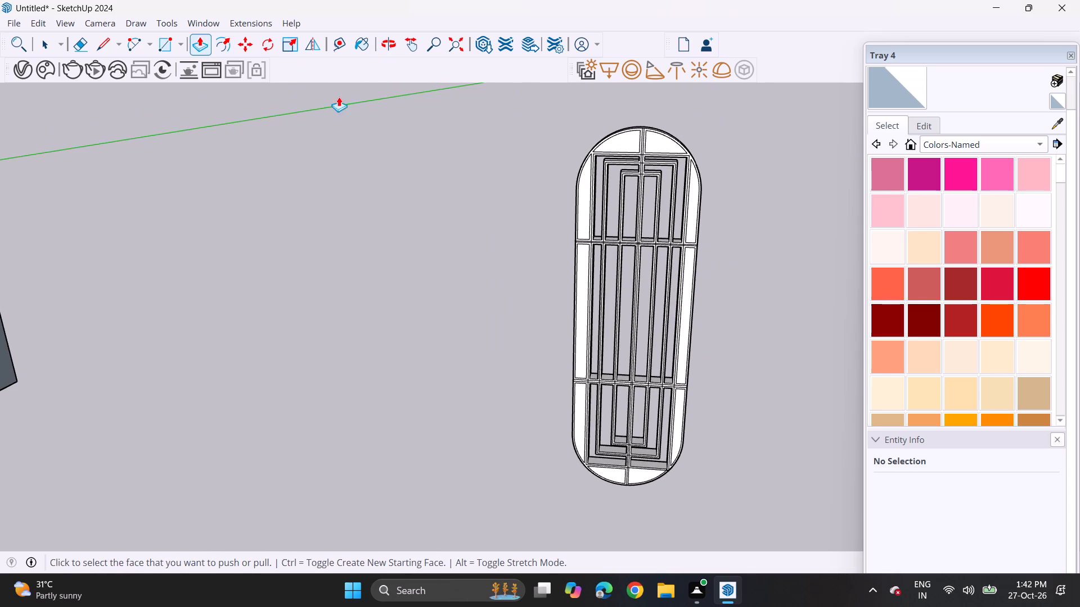
middle_click_drag(722, 178, 632, 254)
scroll(634, 141, "up", 5)
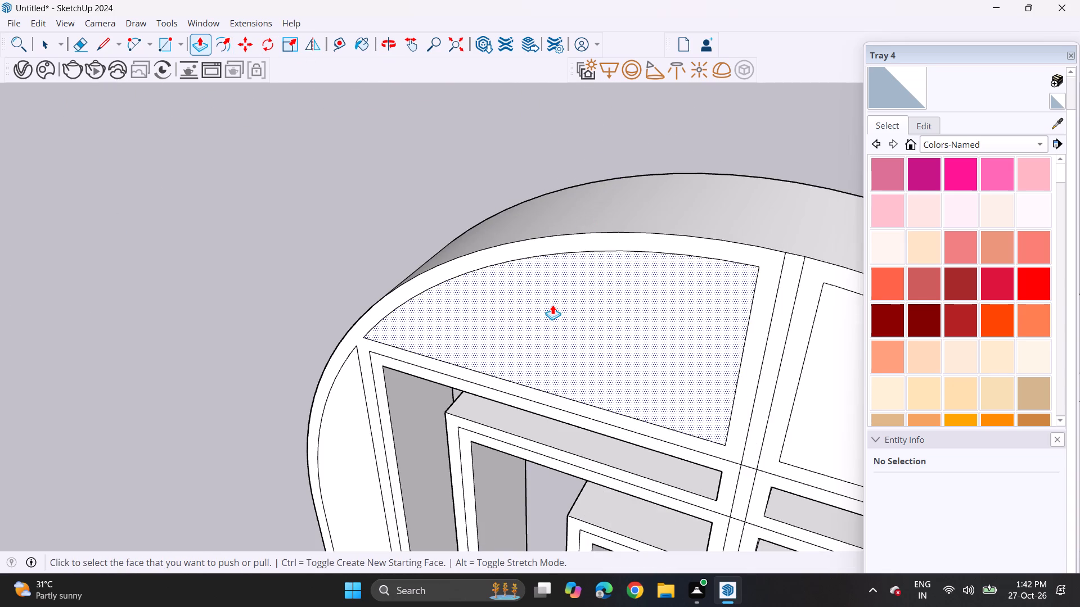
left_click(552, 305)
left_click(712, 170)
Push the other three inset border faces of the pill's upper section through the panel by the same depth.
scroll(668, 280, "down", 2)
scroll(663, 289, "up", 1)
scroll(663, 290, "down", 2)
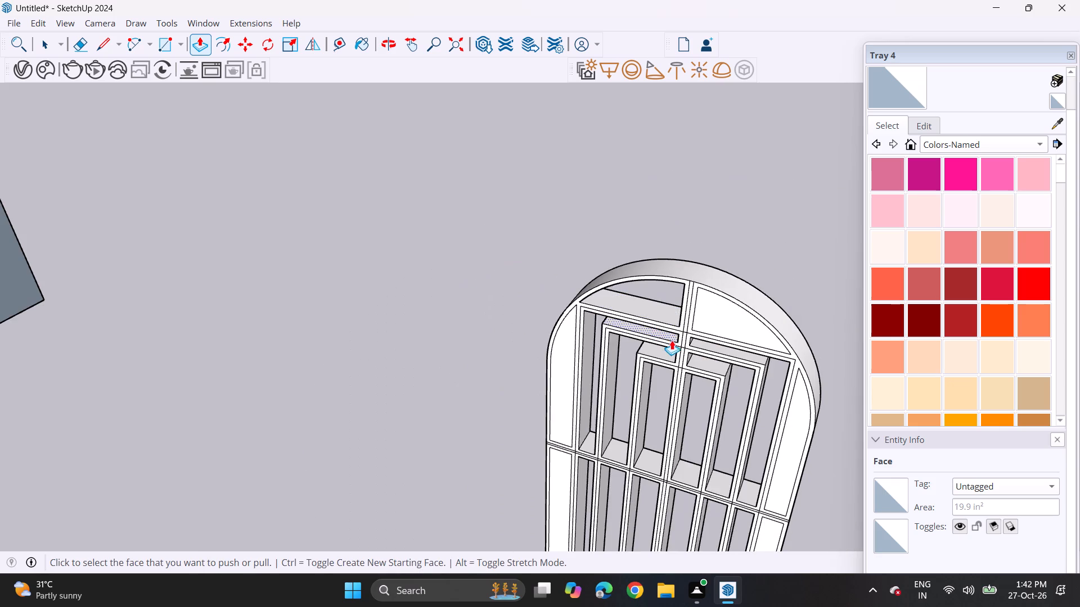
middle_click_drag(682, 337, 637, 282, "shift")
double_click(699, 265)
scroll(717, 323, "up", 1)
middle_click_drag(717, 323, 678, 147, "shift")
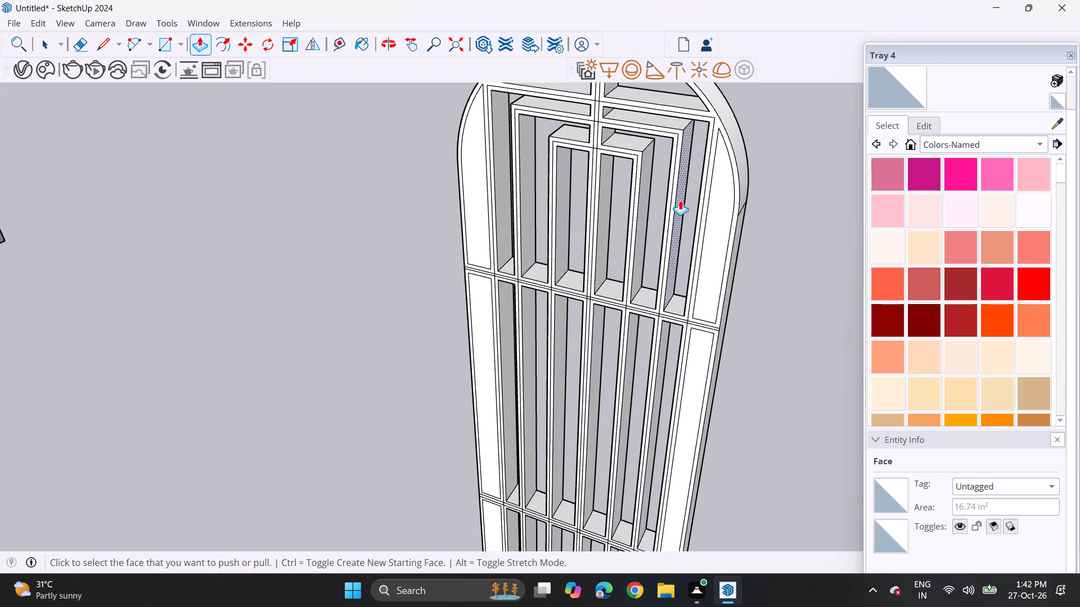
double_click(710, 264)
double_click(486, 227)
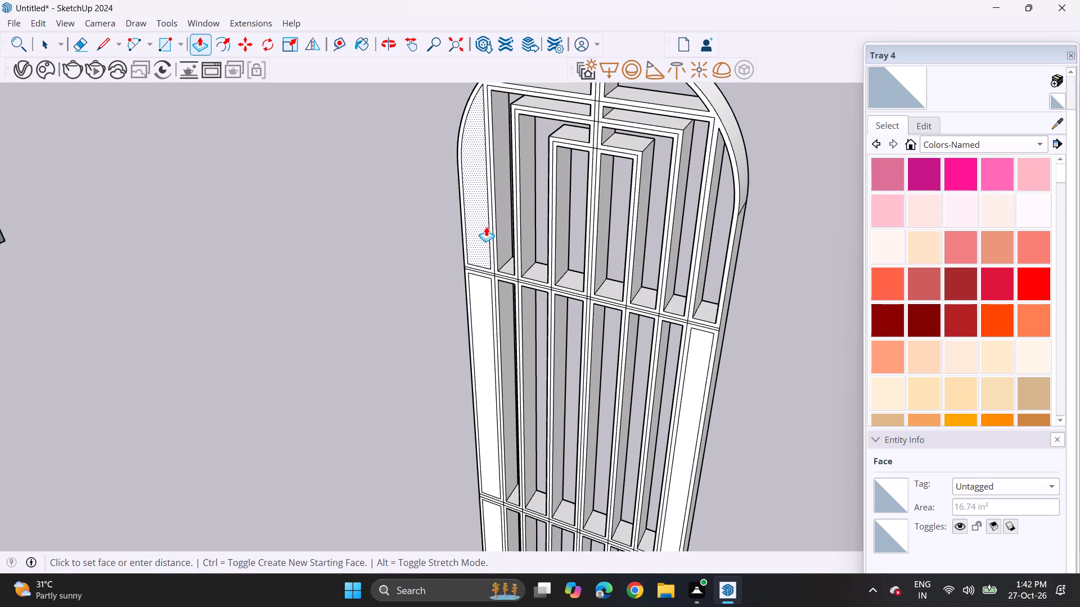
Push the inset border faces of the pill's middle and bottom sections through the panel by the same depth.
double_click(490, 339)
double_click(697, 379)
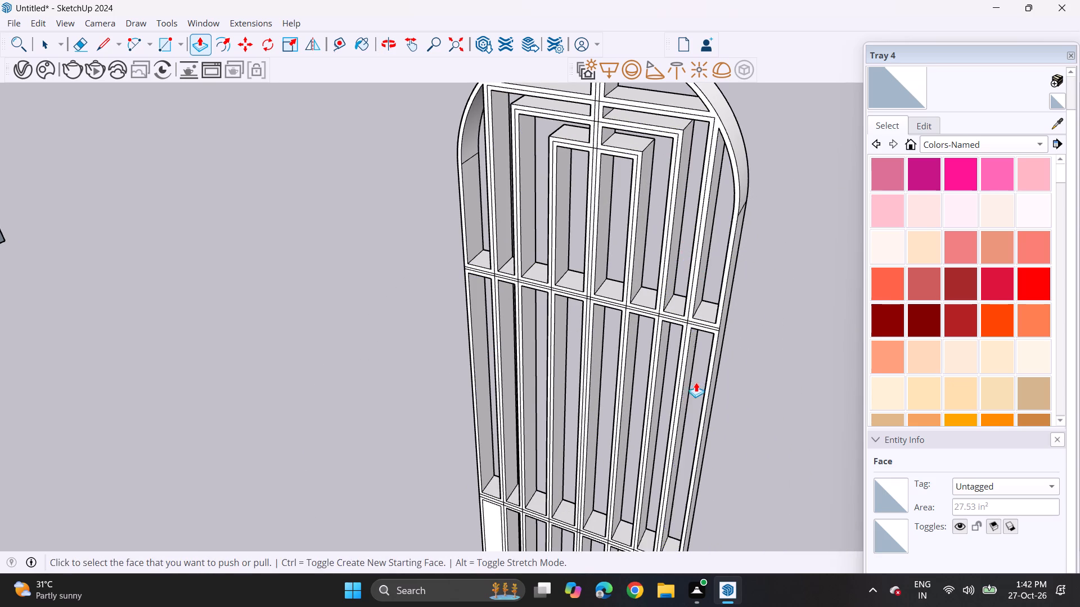
middle_click_drag(640, 414, 651, 73, "shift")
double_click(503, 298)
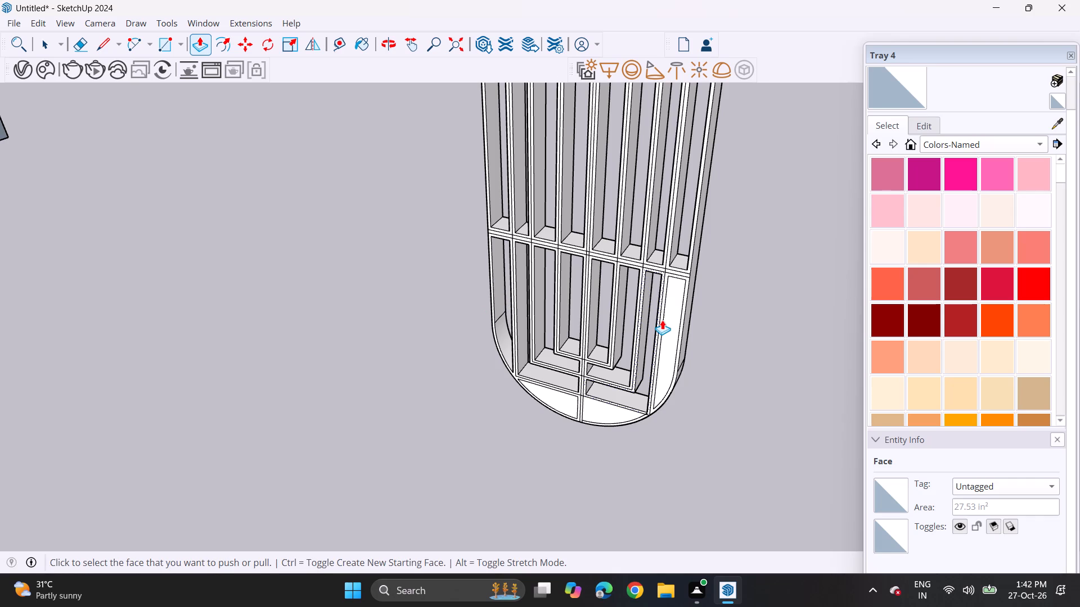
double_click(666, 325)
double_click(592, 412)
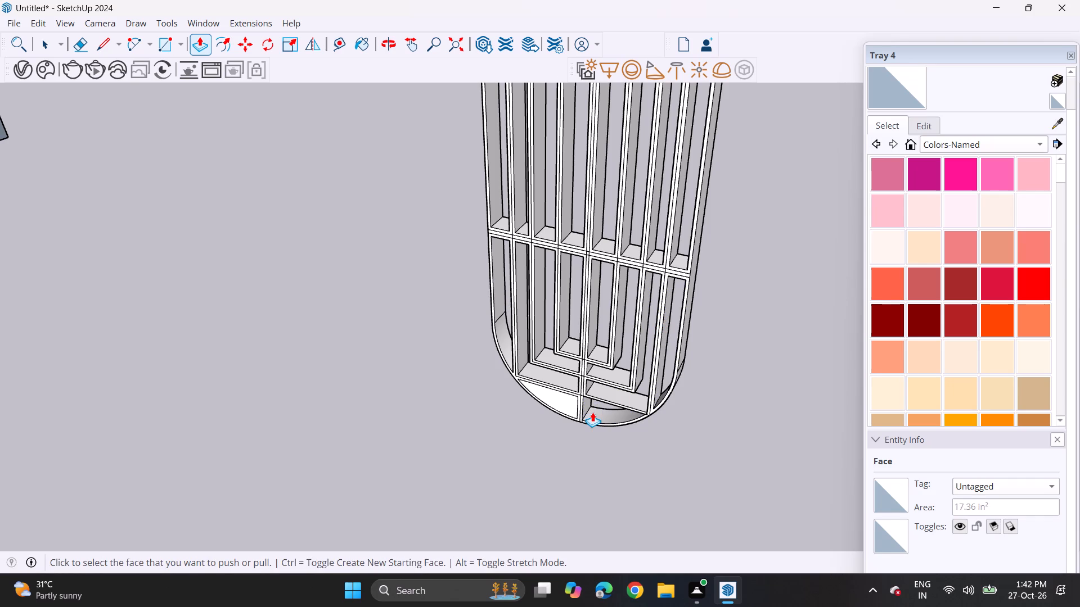
double_click(562, 407)
Select the entire pill-shaped lattice panel and make it a group.
middle_click_drag(605, 383, 781, 236)
scroll(781, 236, "up", 1)
scroll(747, 212, "down", 8)
scroll(728, 241, "up", 1)
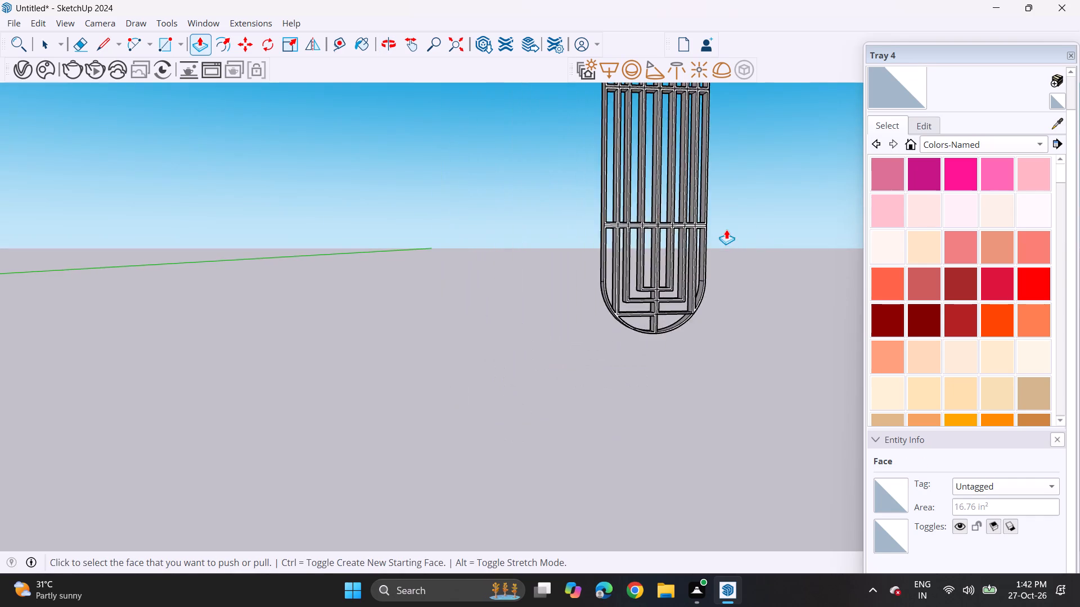
scroll(726, 229, "up", 1)
scroll(726, 229, "down", 4)
scroll(728, 223, "up", 1, "shift")
middle_click_drag(728, 226, 694, 306, "shift")
middle_click_drag(685, 301, 657, 303)
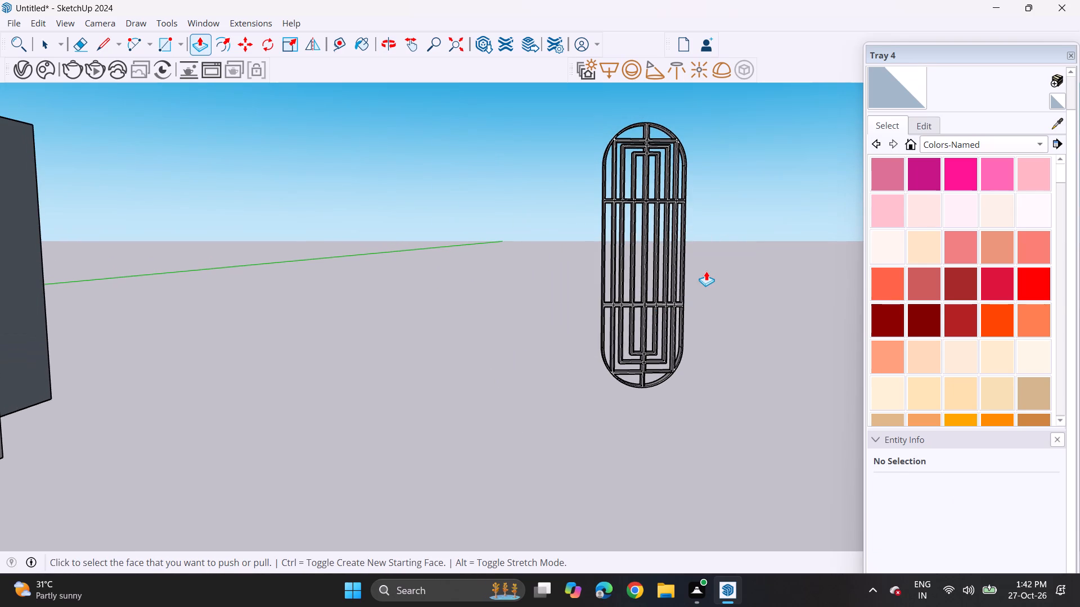
scroll(705, 262, "down", 3)
middle_click_drag(708, 262, 661, 292, "shift")
key("space")
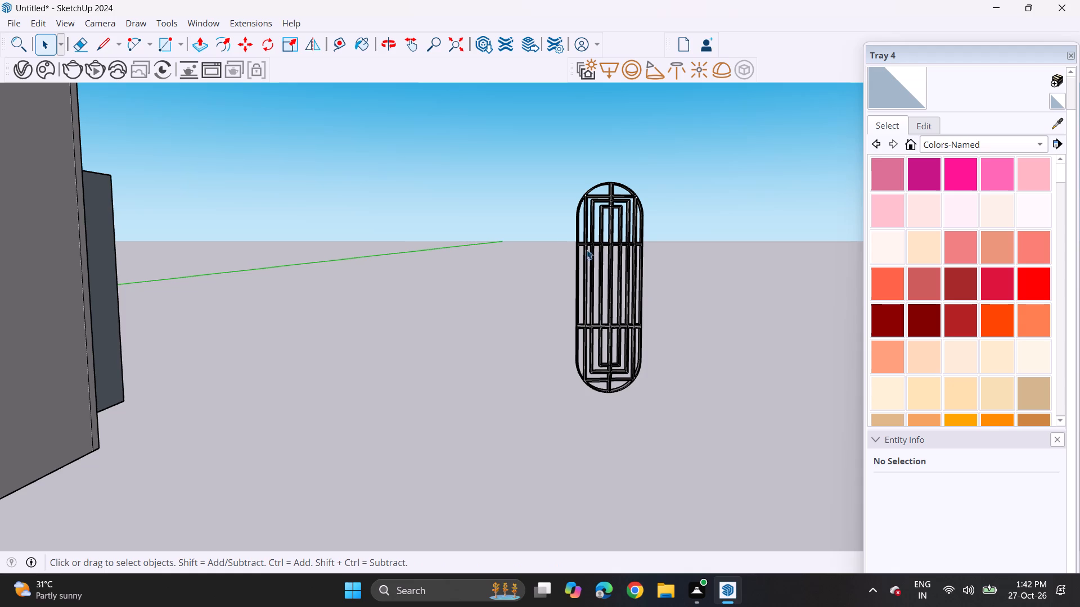
left_click_drag(528, 139, 710, 398)
right_click(614, 318)
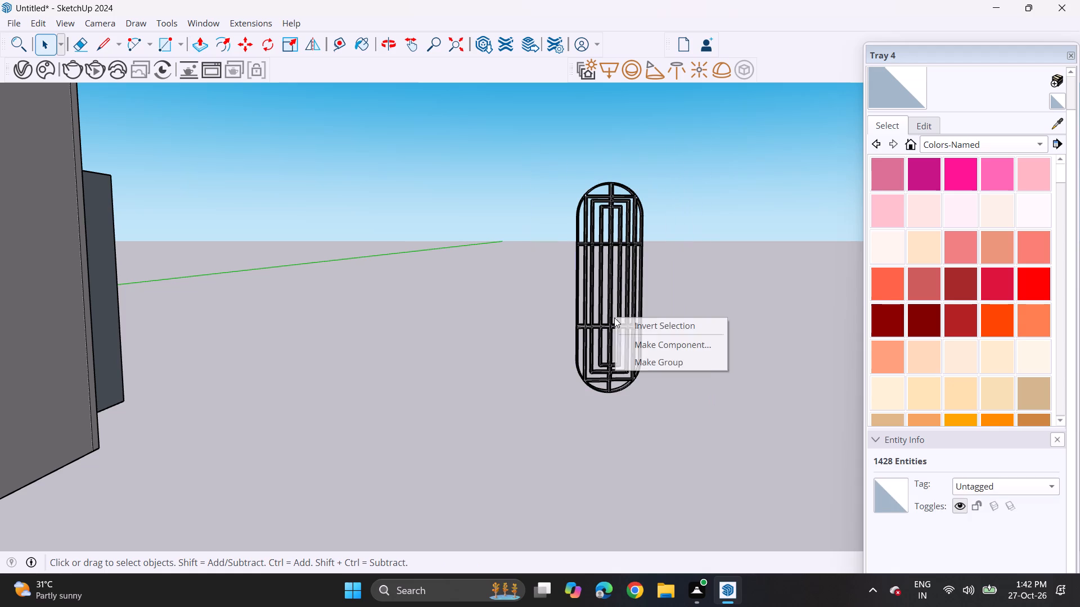
left_click_drag(528, 155, 718, 473)
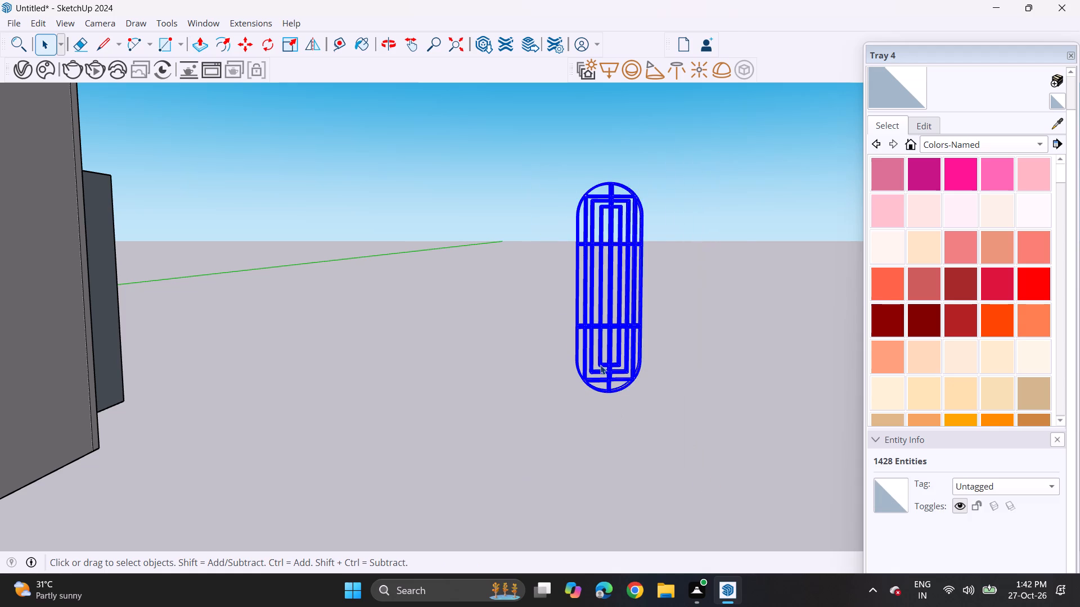
right_click(600, 365)
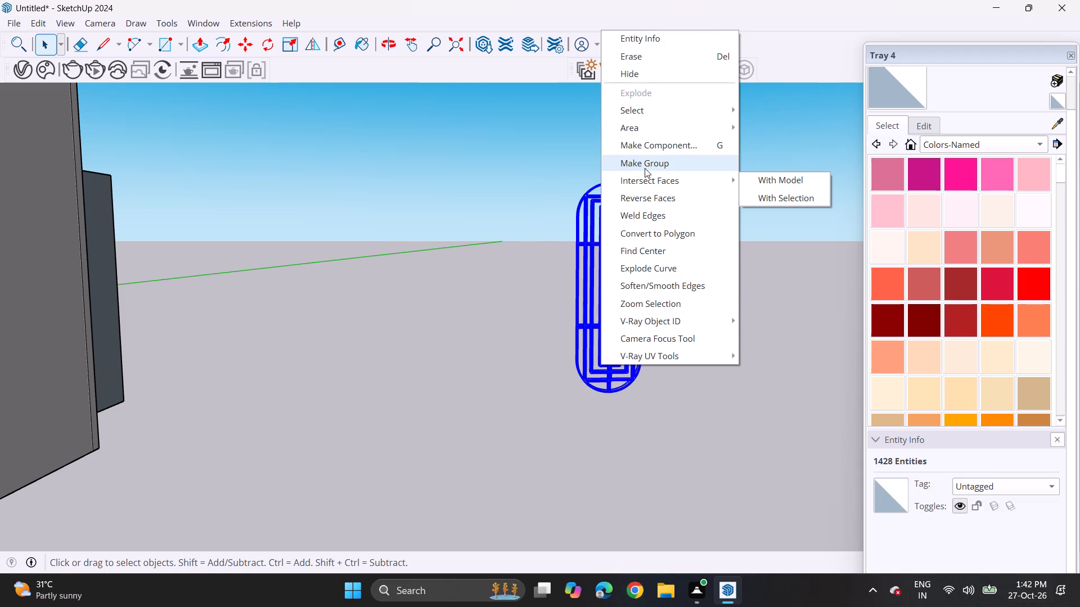
left_click(645, 167)
Move the lattice group into the room and place it over the pill-shaped outline on the door in the back wall.
scroll(642, 331, "down", 7)
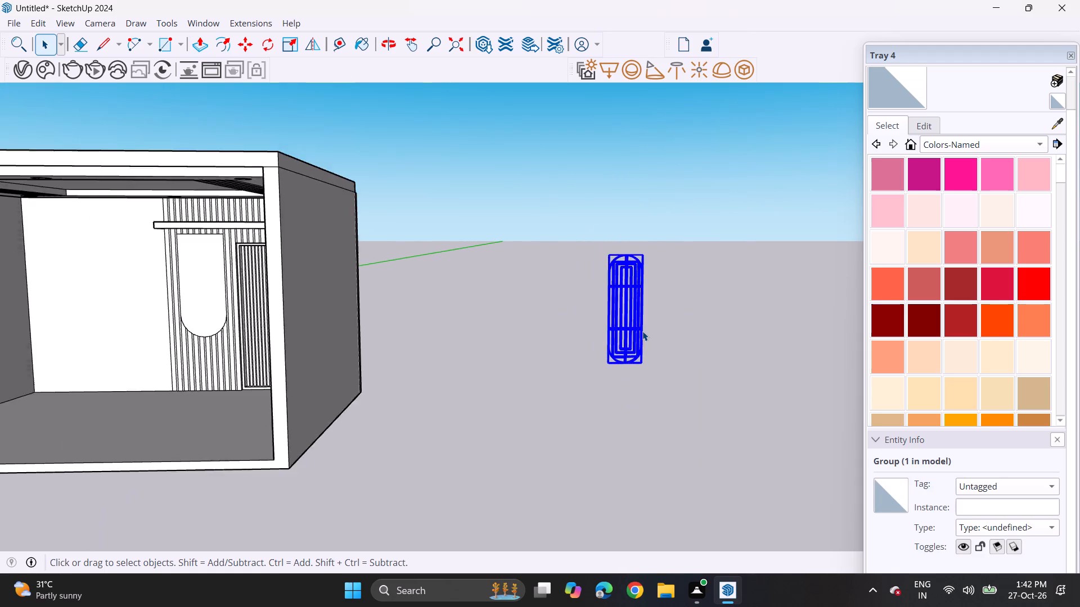
scroll(642, 331, "down", 2)
scroll(638, 347, "up", 2)
key("m")
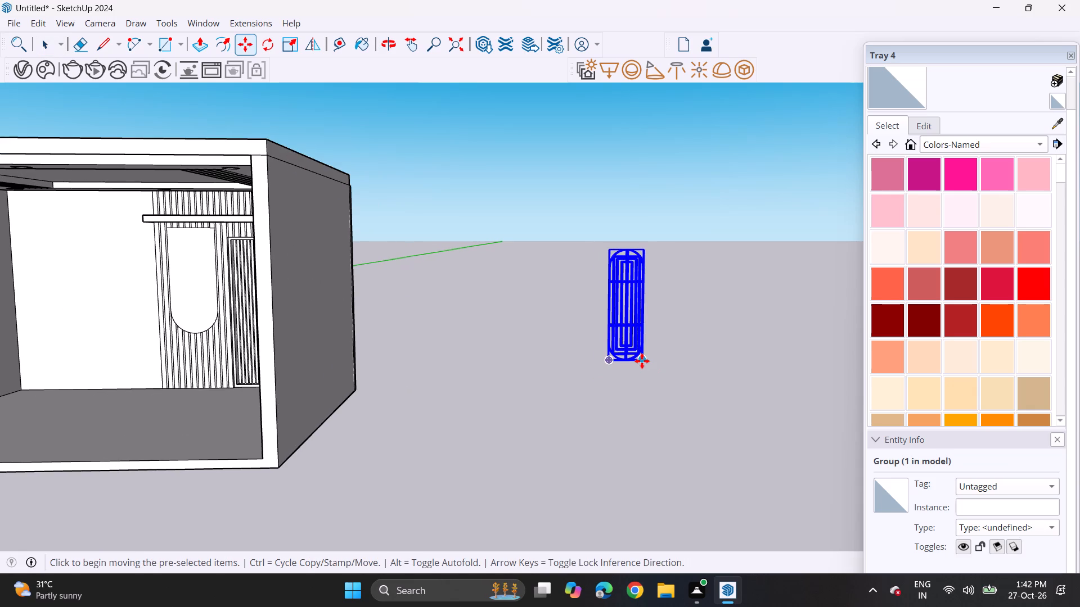
left_click(642, 361)
middle_click_drag(308, 368, 589, 377, "shift")
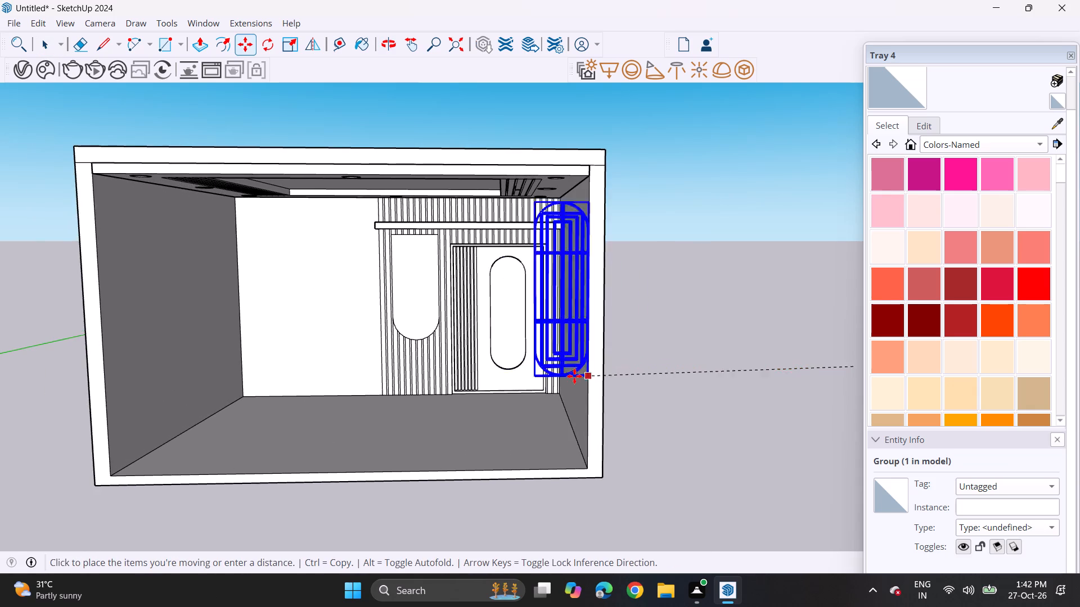
scroll(535, 376, "up", 8)
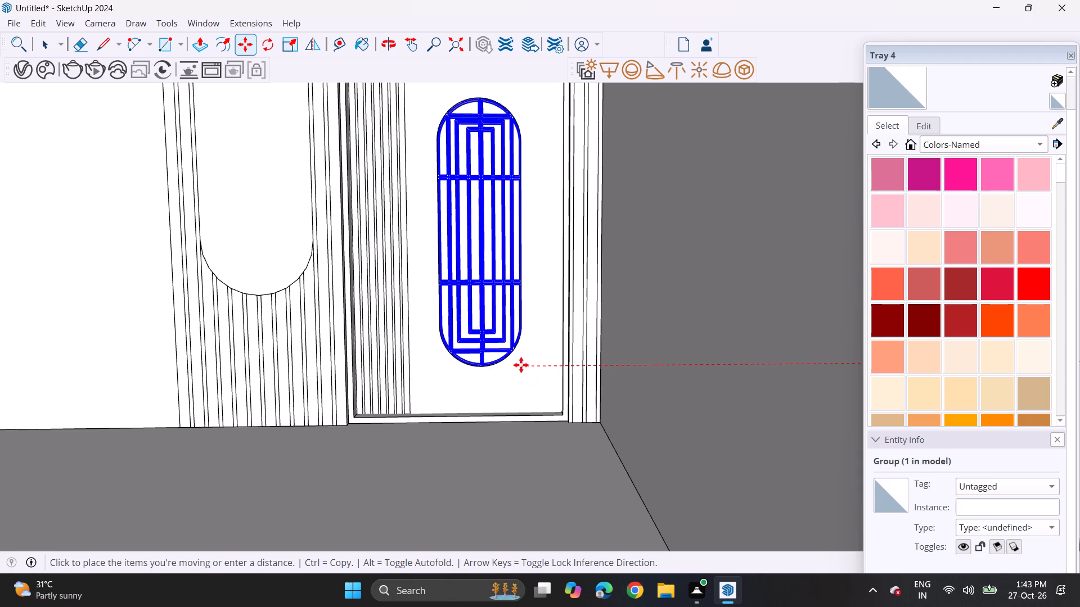
left_click(520, 365)
key("space")
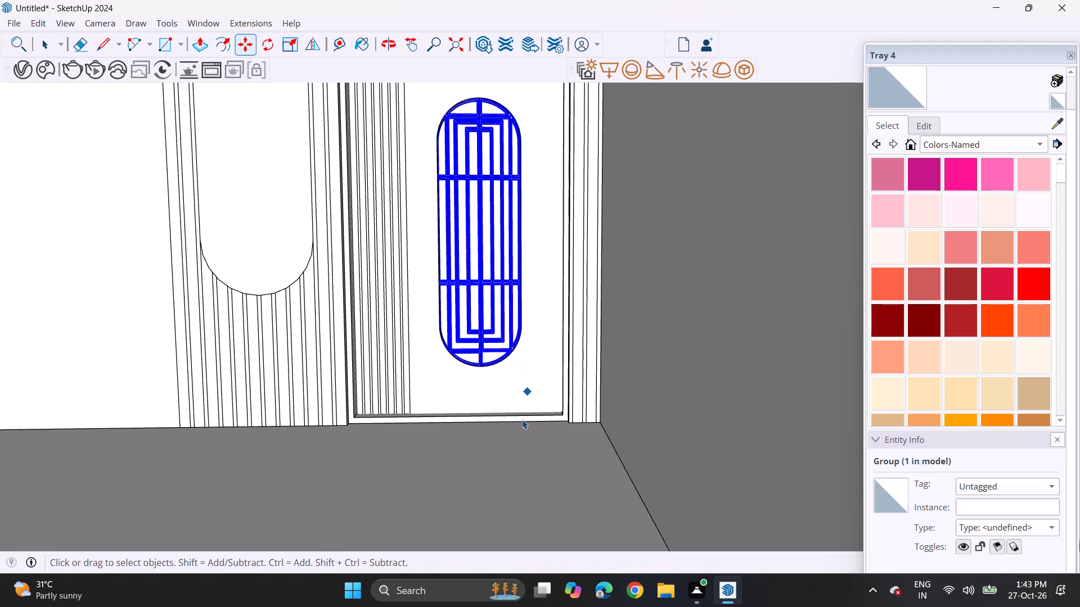
left_click(503, 445)
Move the lattice group slightly sideways from its bottom point so its edge lines up with the door's pill-shaped outline.
scroll(505, 440, "down", 5)
middle_click_drag(497, 419, 587, 408)
middle_click_drag(573, 284, 580, 330)
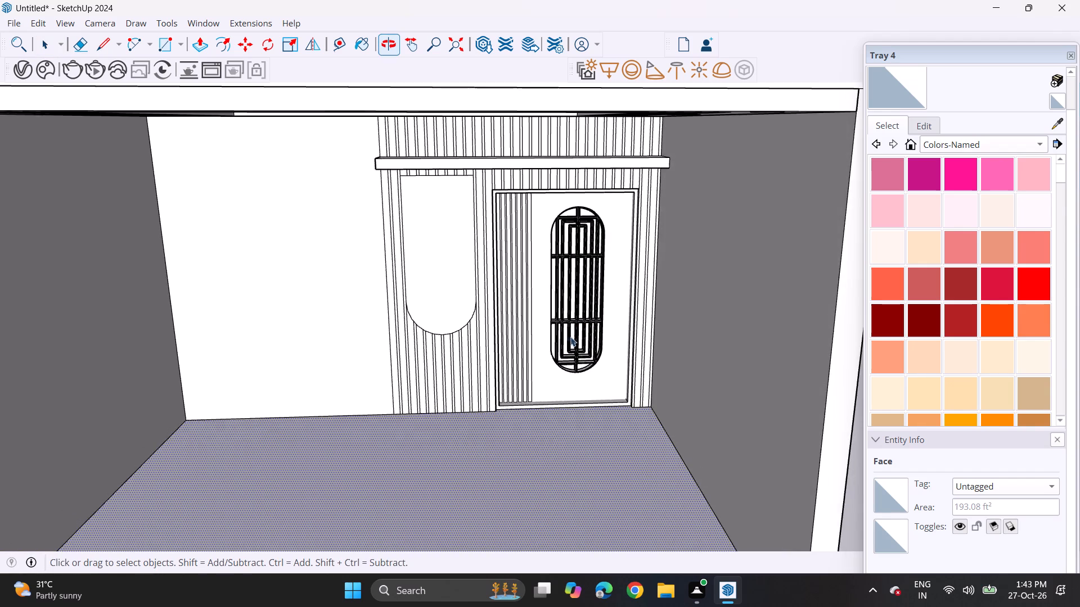
scroll(555, 376, "up", 5)
scroll(600, 361, "up", 2)
scroll(600, 361, "down", 1)
scroll(600, 361, "up", 1)
scroll(599, 355, "down", 1)
scroll(599, 355, "up", 2)
scroll(599, 355, "down", 1)
scroll(599, 355, "up", 13)
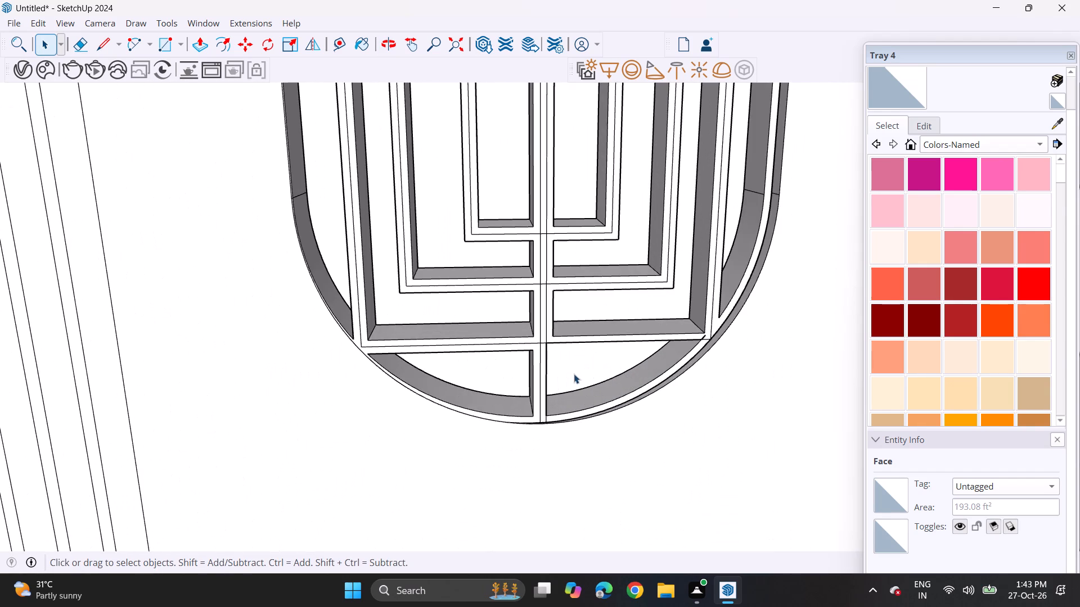
middle_click_drag(573, 385, 559, 447)
left_click(543, 374)
scroll(573, 397, "up", 4)
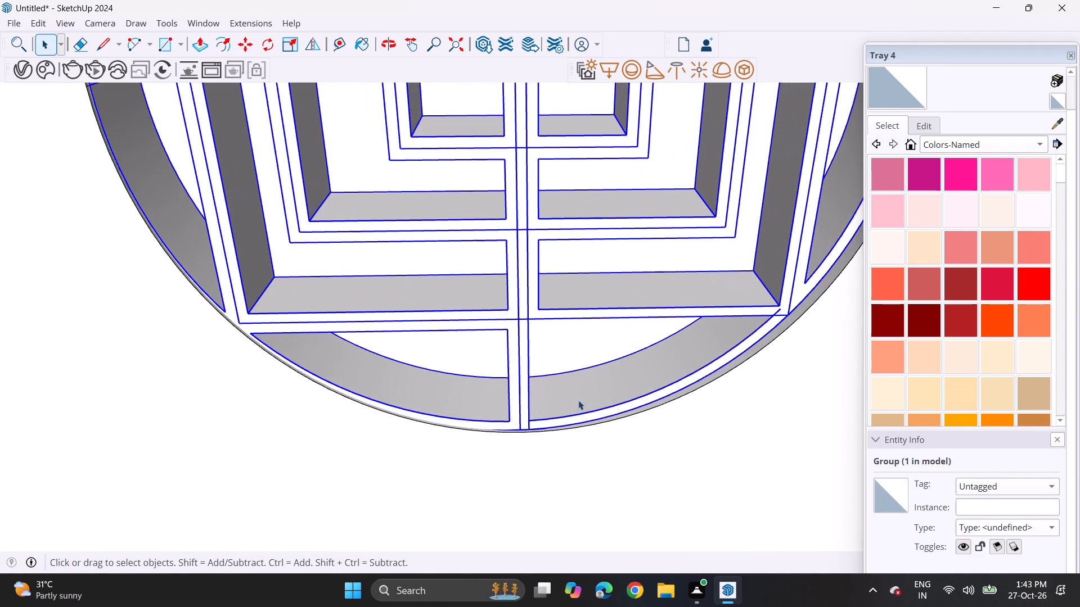
key("m")
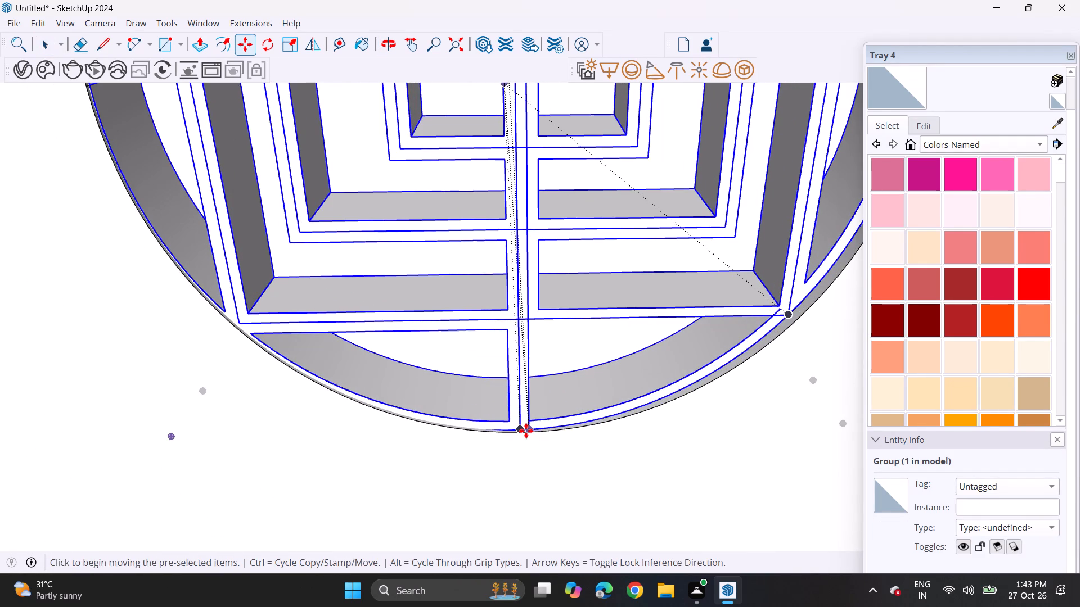
left_click(526, 432)
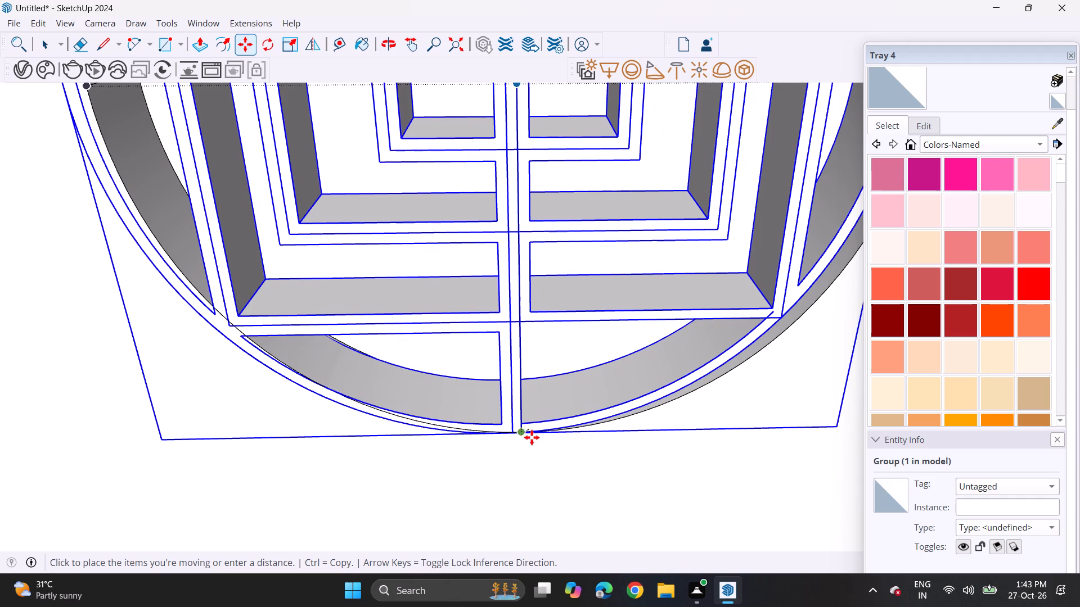
left_click(538, 431)
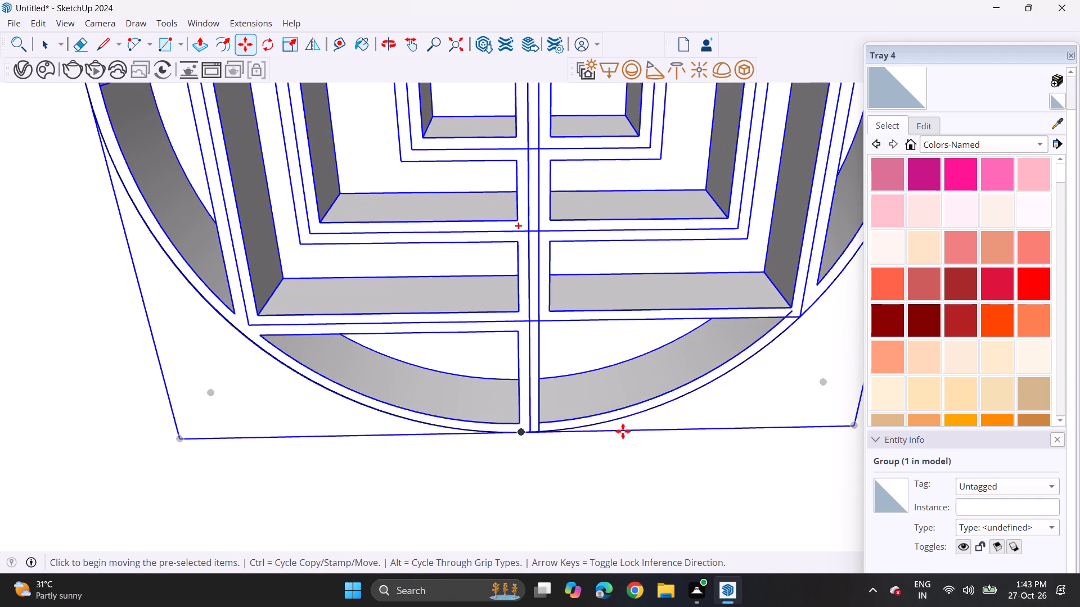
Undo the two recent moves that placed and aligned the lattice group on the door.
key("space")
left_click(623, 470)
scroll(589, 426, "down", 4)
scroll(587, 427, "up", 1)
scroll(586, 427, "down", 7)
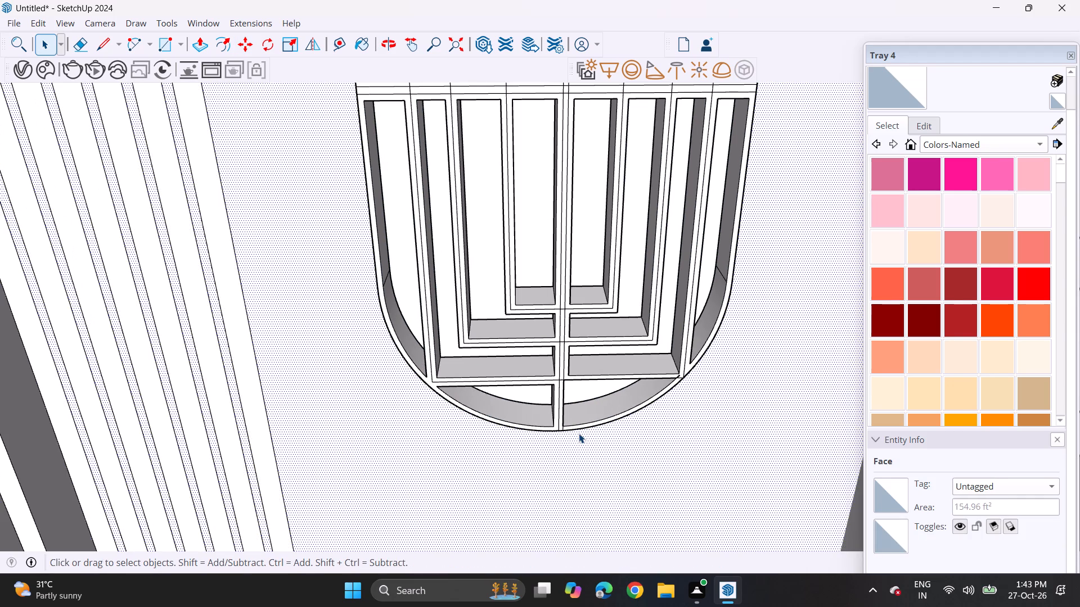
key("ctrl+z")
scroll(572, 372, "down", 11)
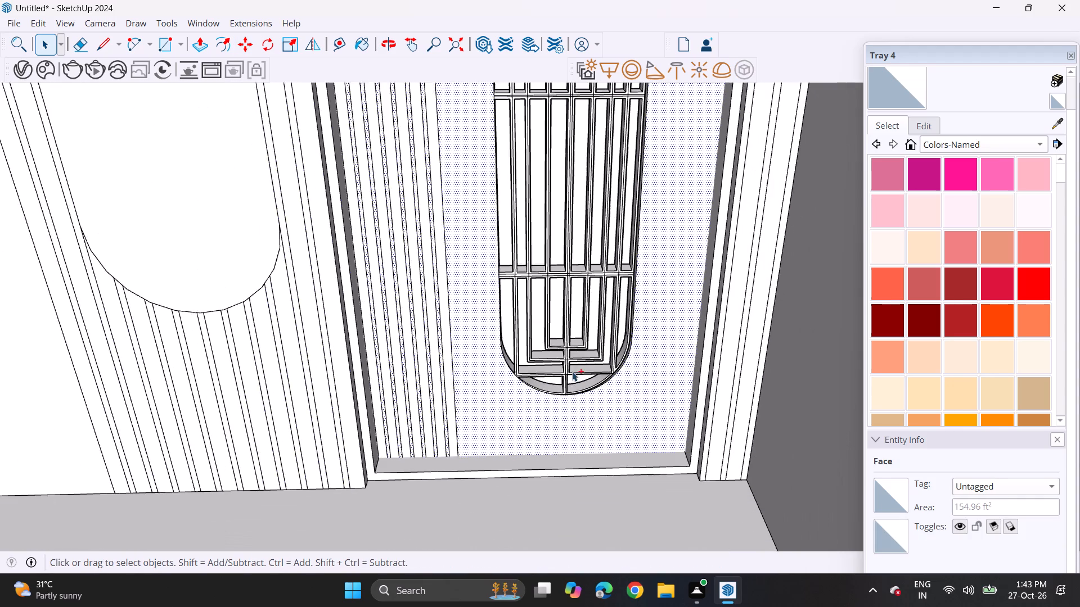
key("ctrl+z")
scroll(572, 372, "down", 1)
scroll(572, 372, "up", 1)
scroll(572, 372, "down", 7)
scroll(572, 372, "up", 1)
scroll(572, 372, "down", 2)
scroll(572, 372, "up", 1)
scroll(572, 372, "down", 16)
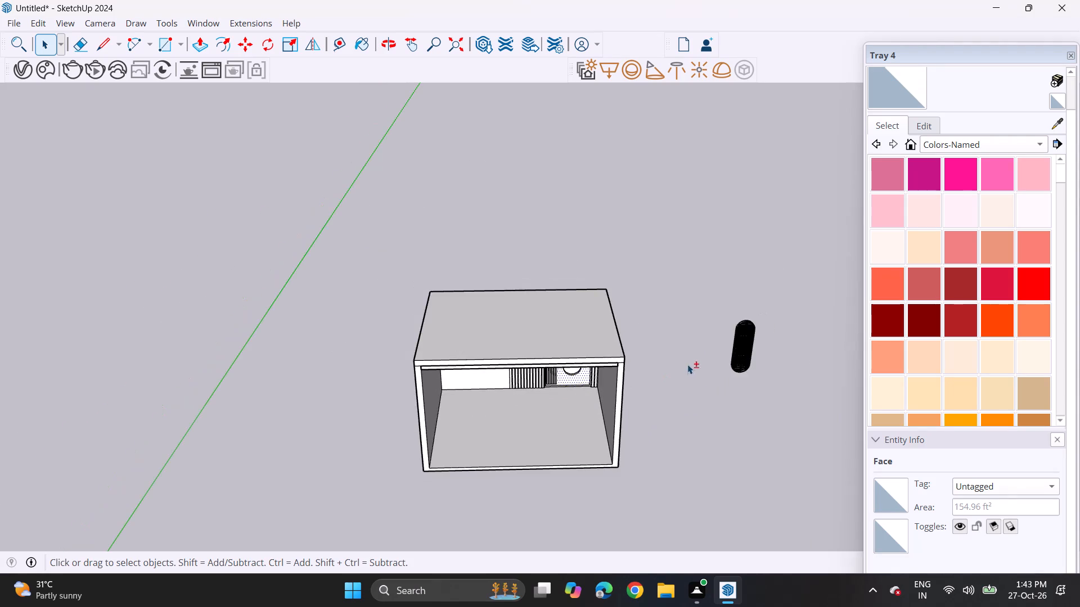
Examine the lattice panel's thickness and faces from several sides outside the room.
middle_click_drag(685, 364, 608, 360, "shift")
middle_click_drag(641, 364, 385, 364)
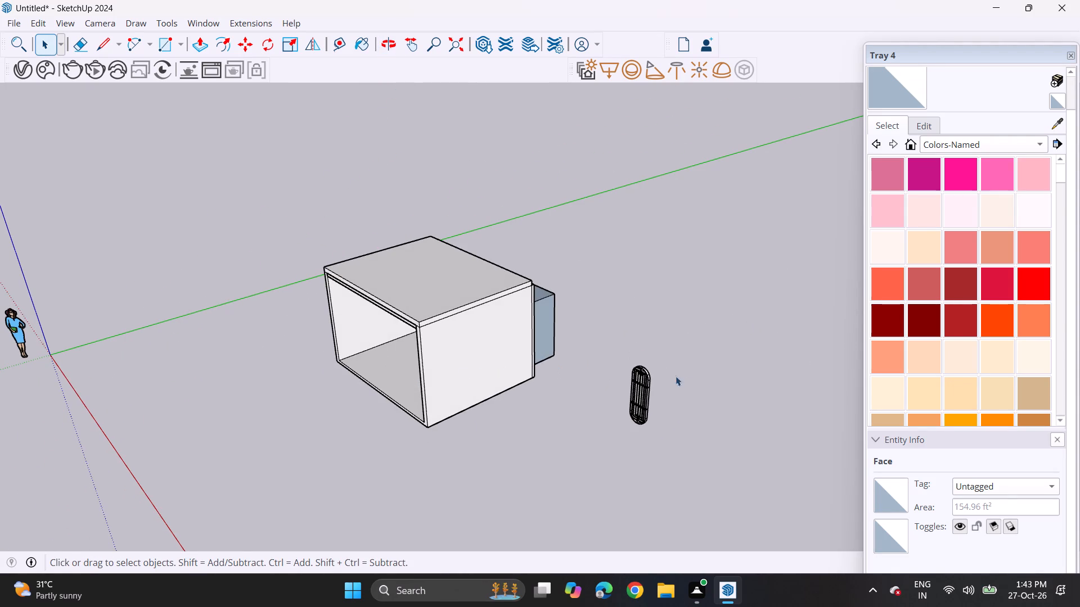
middle_click_drag(687, 379, 393, 408)
scroll(493, 411, "up", 10)
middle_click_drag(462, 426, 469, 393, "shift")
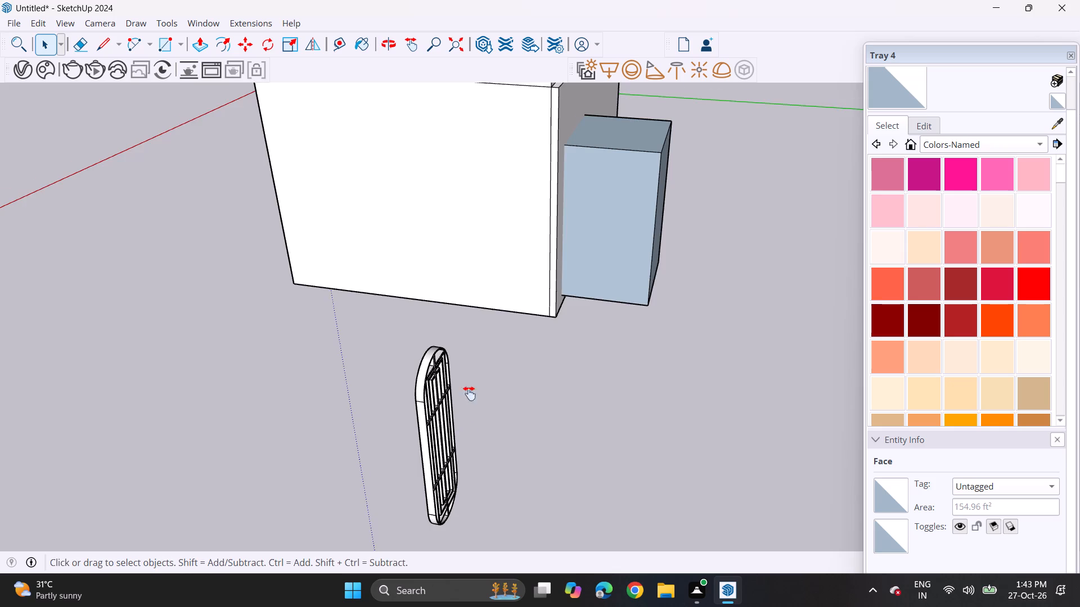
middle_click_drag(469, 393, 471, 310, "shift")
middle_click_drag(471, 310, 476, 372)
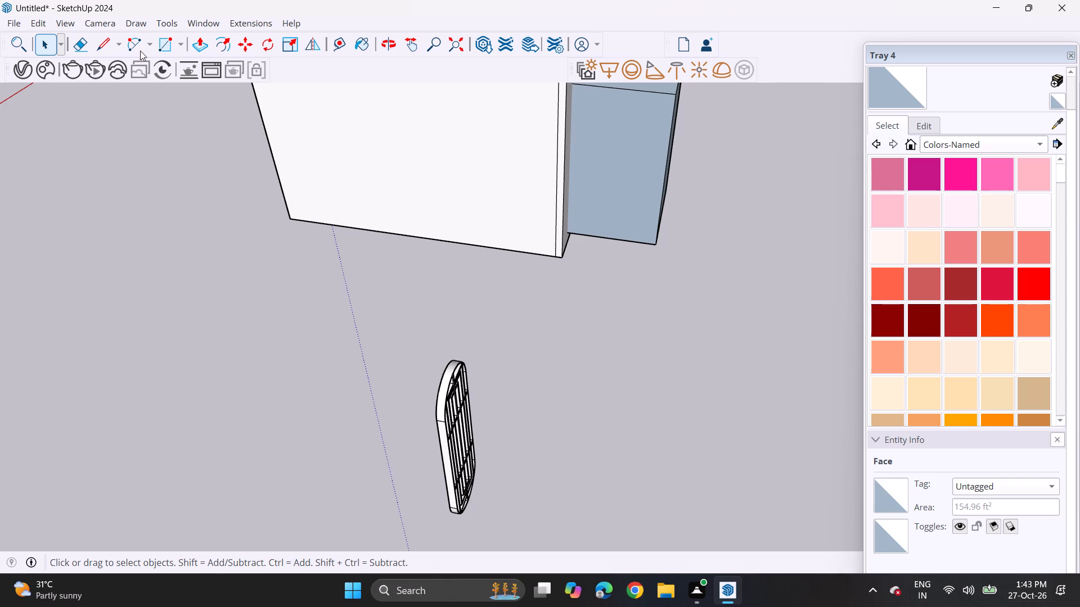
left_click(206, 46)
middle_click_drag(451, 433, 449, 329, "shift")
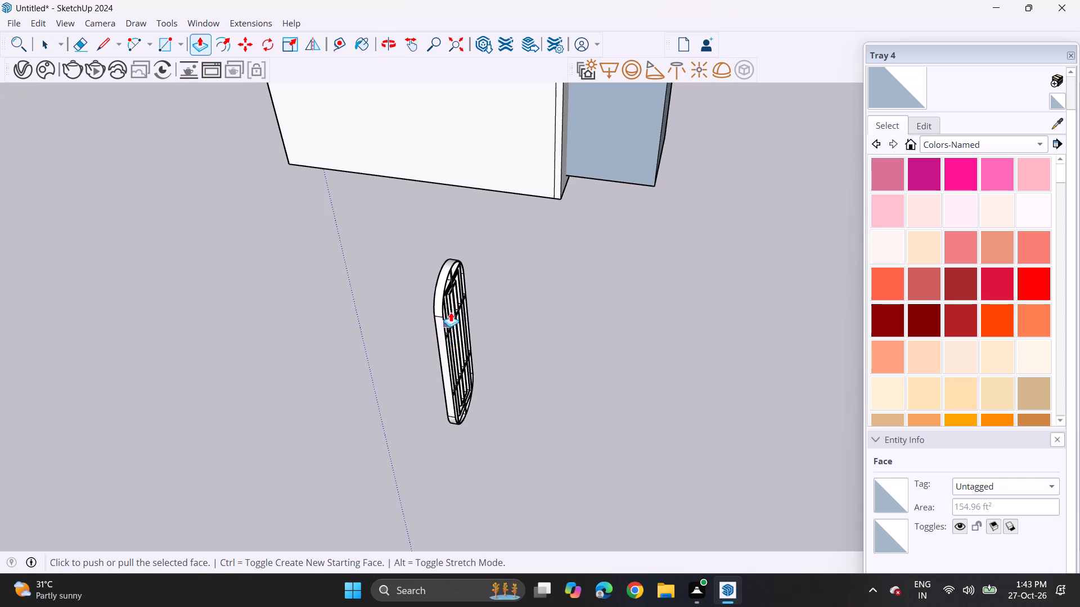
scroll(451, 304, "up", 13)
key("Escape")
scroll(452, 215, "up", 5)
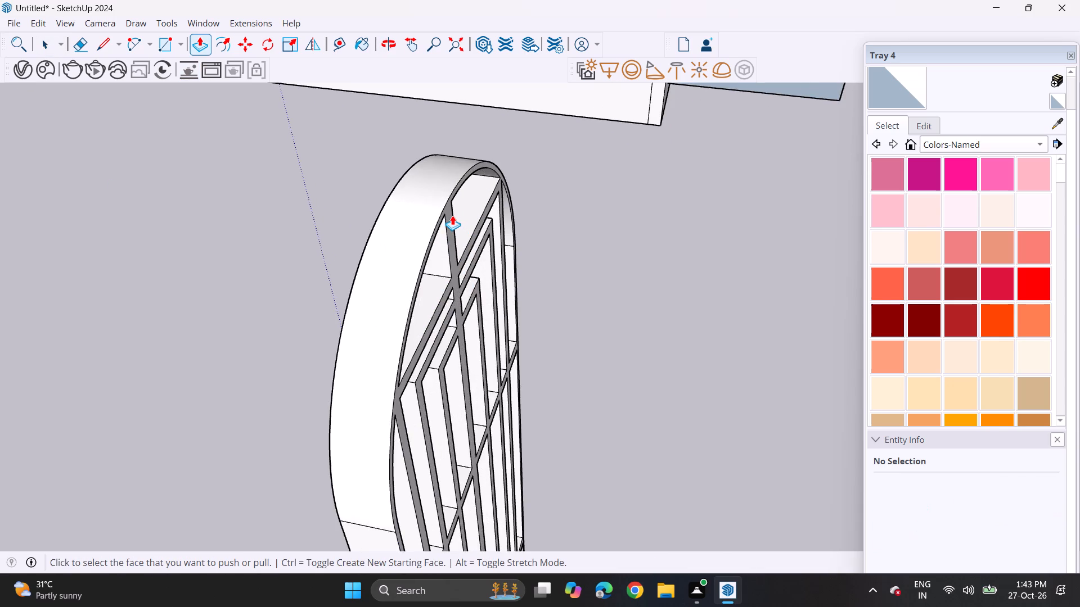
scroll(452, 215, "up", 4)
middle_click_drag(299, 266, 485, 256)
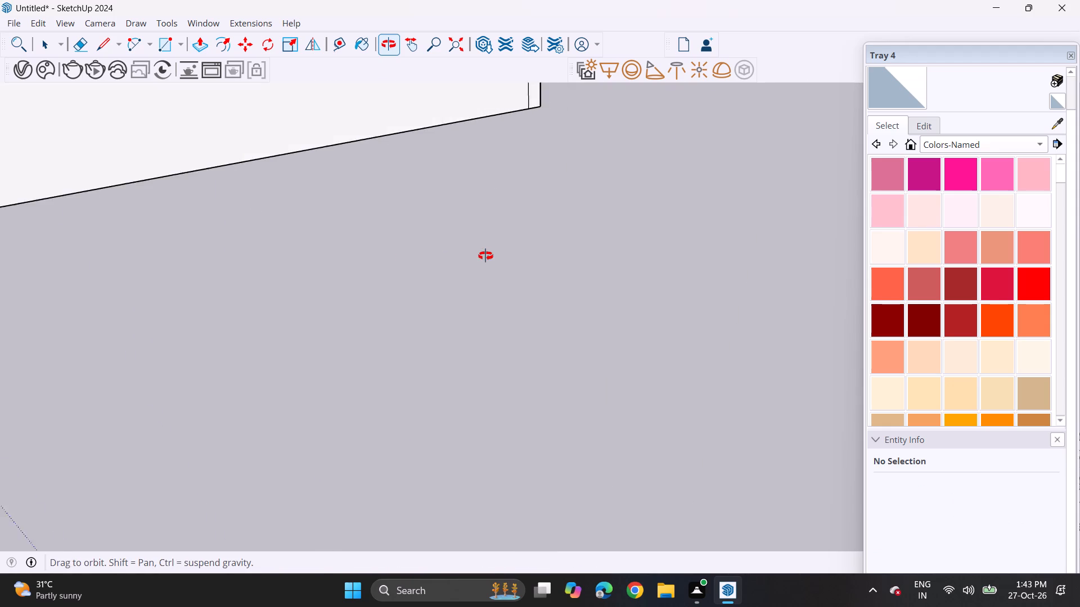
middle_click_drag(485, 256, 479, 260)
scroll(447, 309, "down", 3)
middle_click_drag(543, 351, 216, 354, "shift")
middle_click_drag(312, 346, 429, 346)
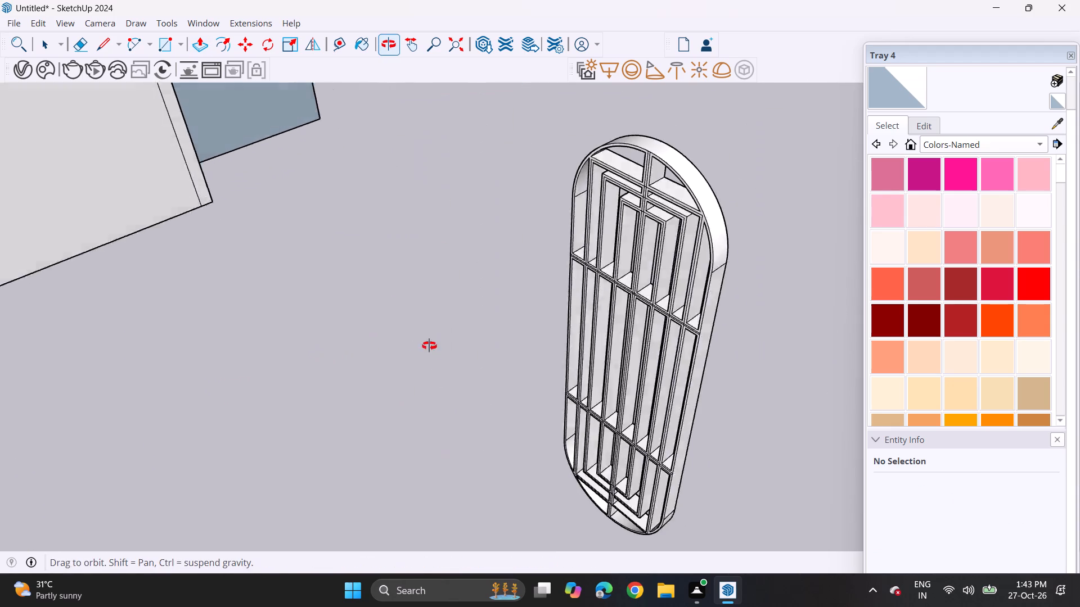
middle_click_drag(429, 346, 447, 352)
key("Escape")
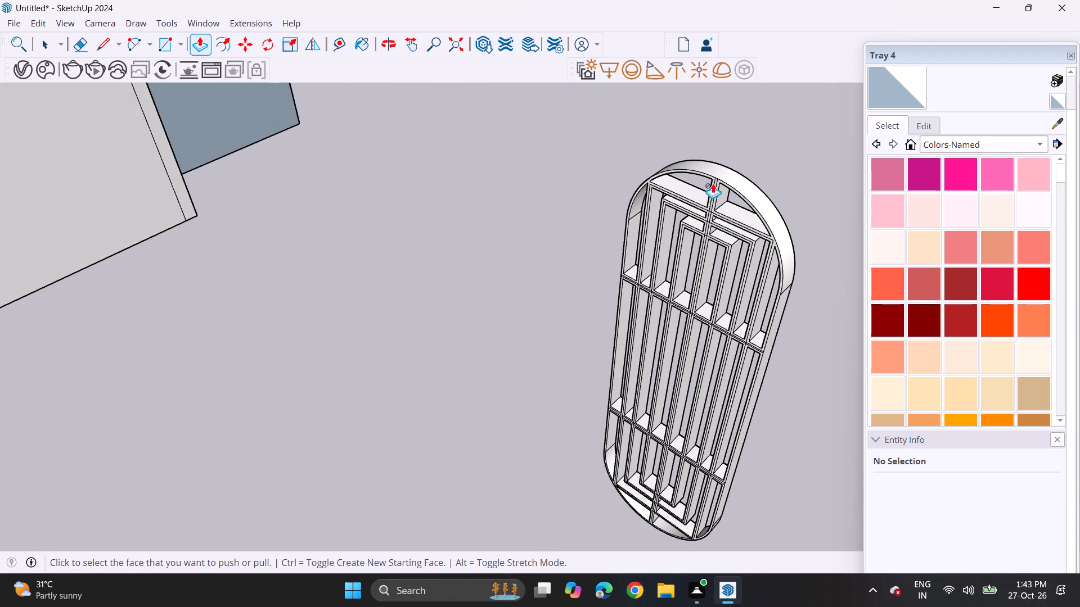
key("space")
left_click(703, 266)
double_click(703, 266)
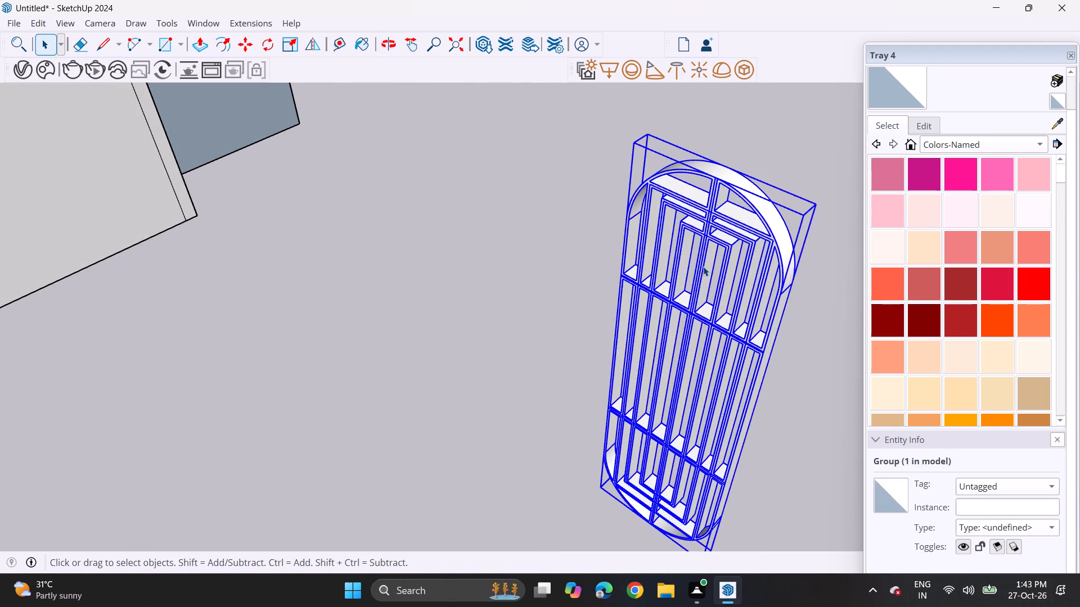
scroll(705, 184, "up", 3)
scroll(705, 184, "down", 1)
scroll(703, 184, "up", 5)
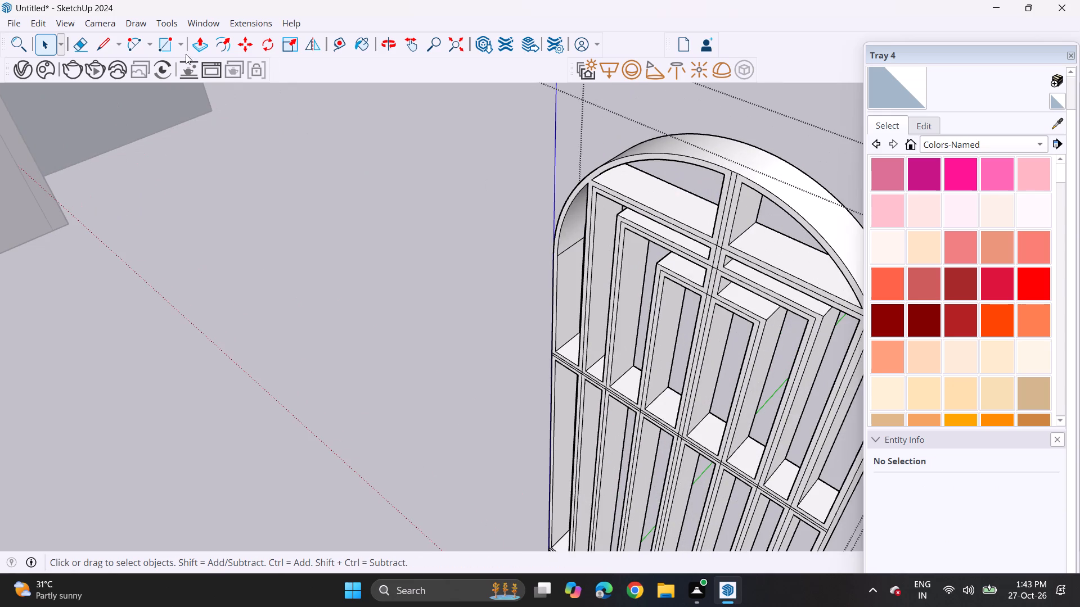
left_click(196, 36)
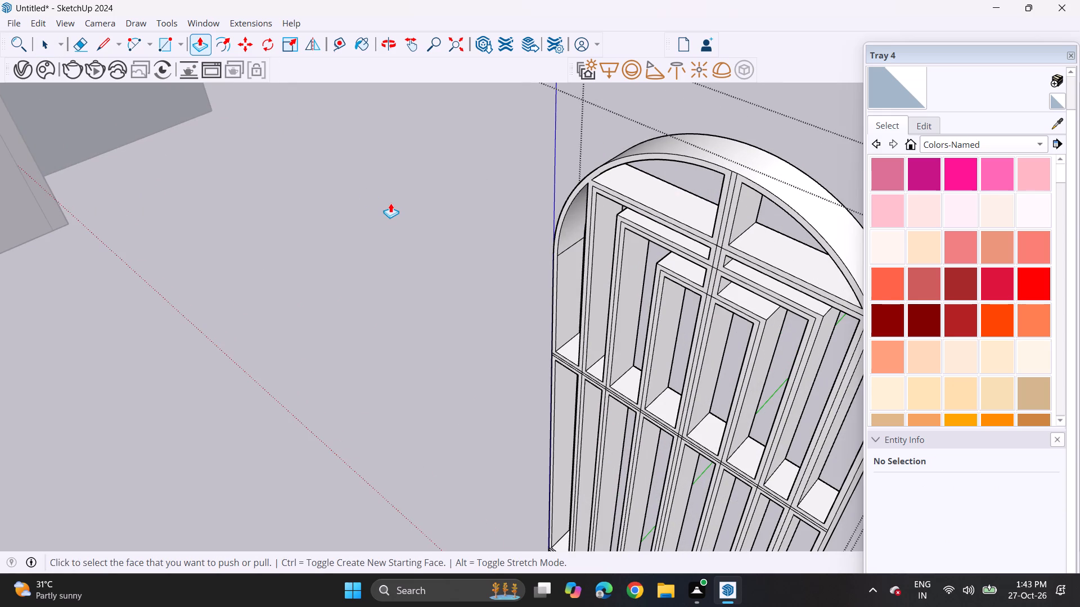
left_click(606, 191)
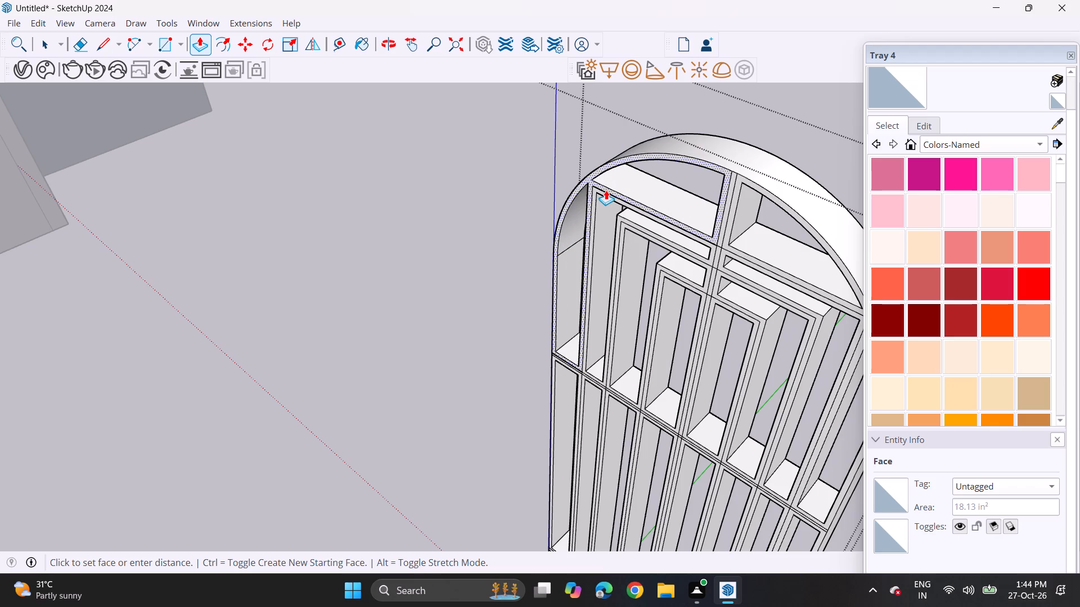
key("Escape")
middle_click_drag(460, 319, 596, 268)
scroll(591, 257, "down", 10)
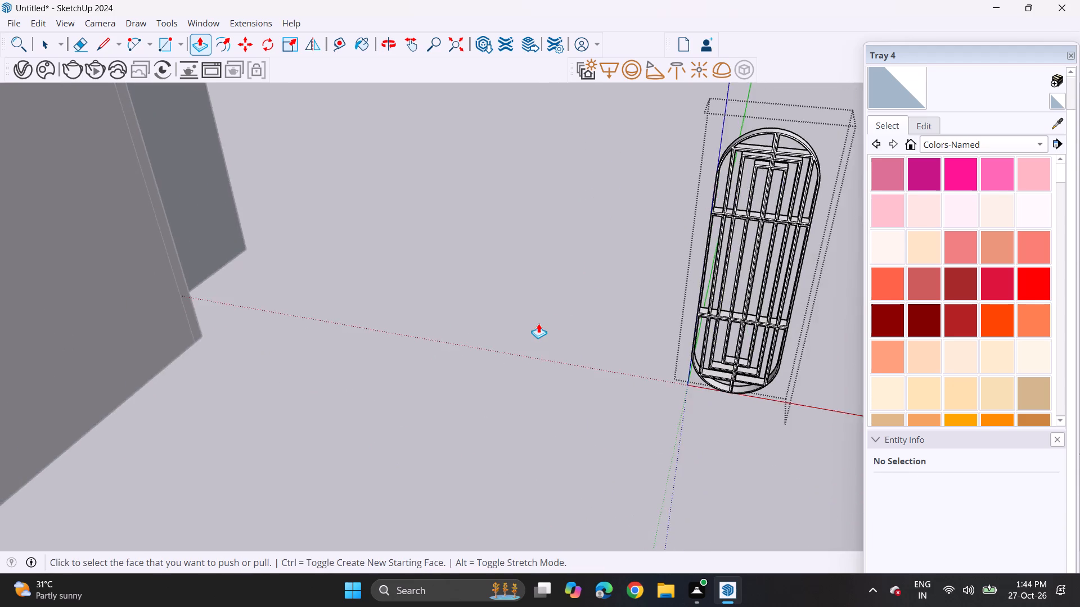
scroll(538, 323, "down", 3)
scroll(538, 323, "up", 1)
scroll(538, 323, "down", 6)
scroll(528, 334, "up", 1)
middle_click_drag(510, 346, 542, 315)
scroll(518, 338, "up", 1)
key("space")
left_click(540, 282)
Move the lattice group from its lower corner into the room and place it over the pill-shaped outline on the door.
middle_click_drag(545, 275, 556, 218)
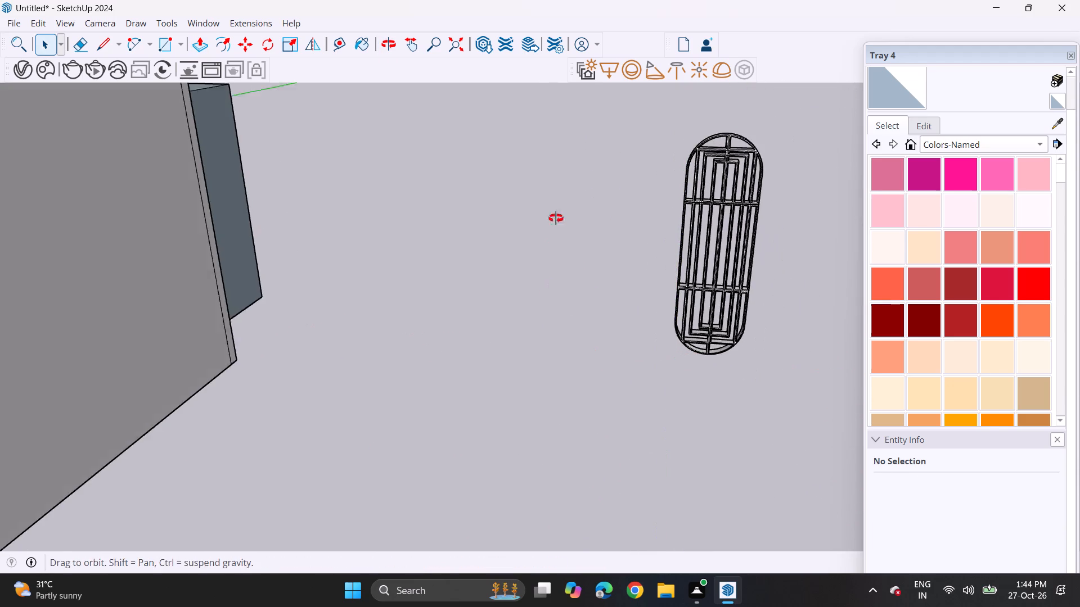
middle_click_drag(556, 218, 559, 199)
scroll(587, 227, "down", 3)
left_click(682, 208)
left_click(680, 216)
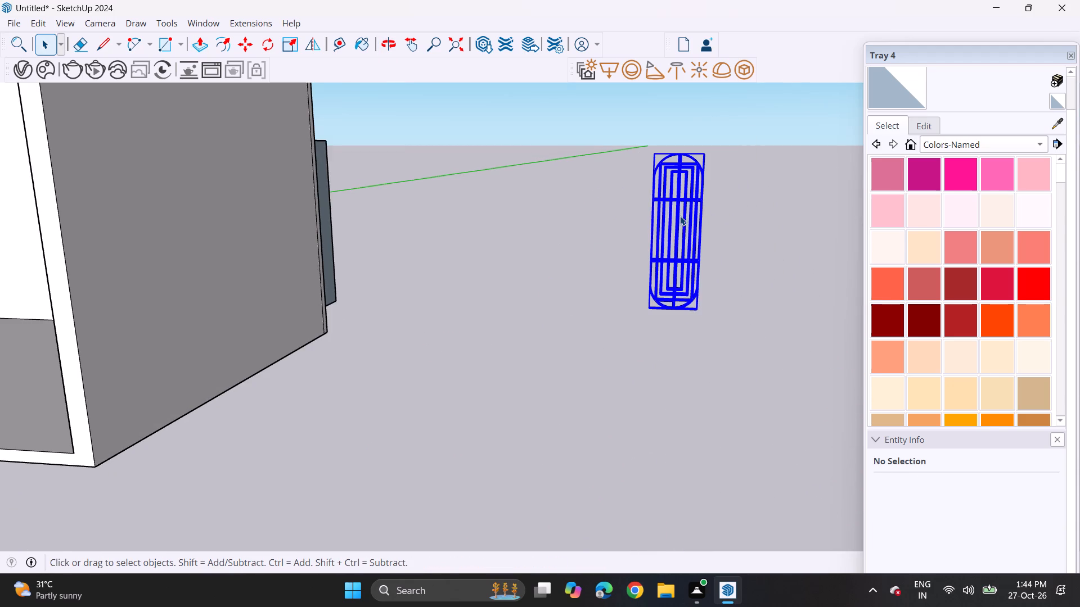
key("m")
left_click(701, 315)
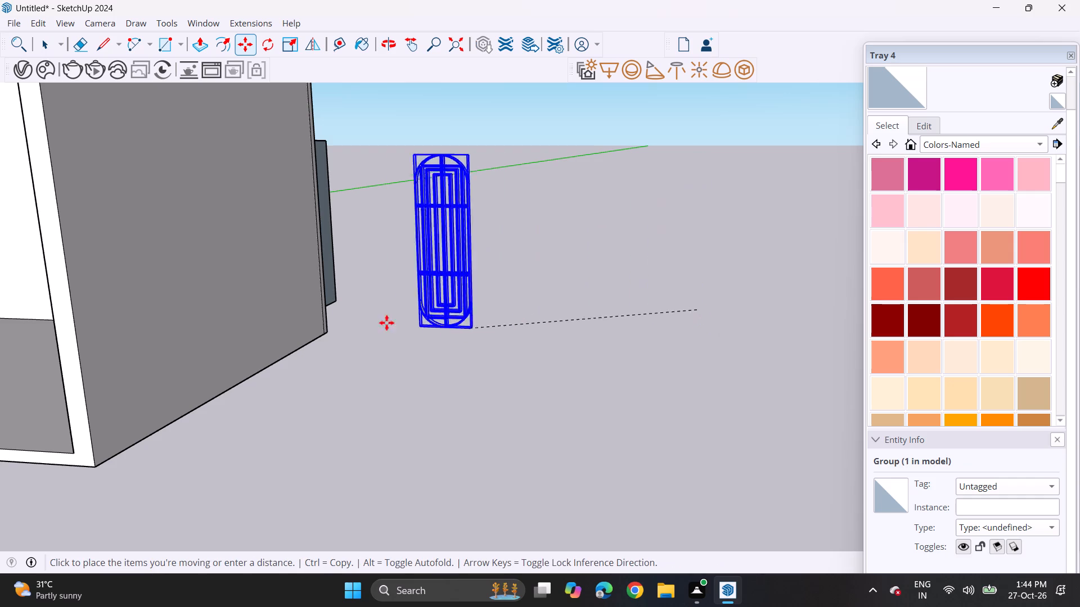
middle_click_drag(310, 305, 736, 324)
scroll(665, 304, "up", 5)
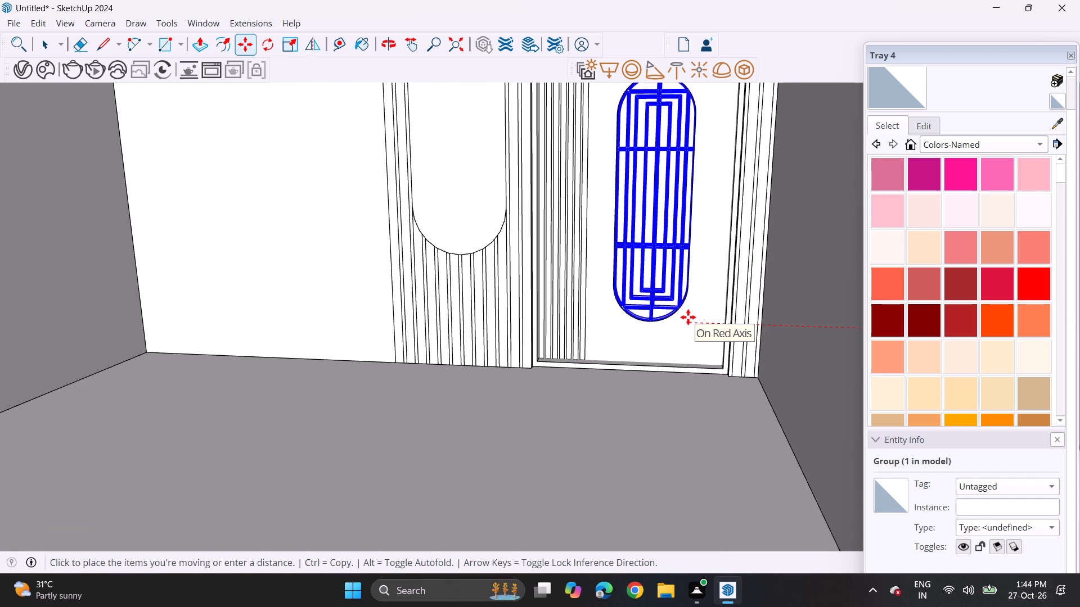
left_click(688, 317)
Shift the lattice group slightly at its lower curve to line up with the door's pill-shaped outline, and deselect it.
scroll(659, 323, "up", 7)
scroll(651, 321, "down", 1)
scroll(643, 316, "up", 9)
scroll(658, 314, "down", 1)
scroll(658, 314, "up", 3)
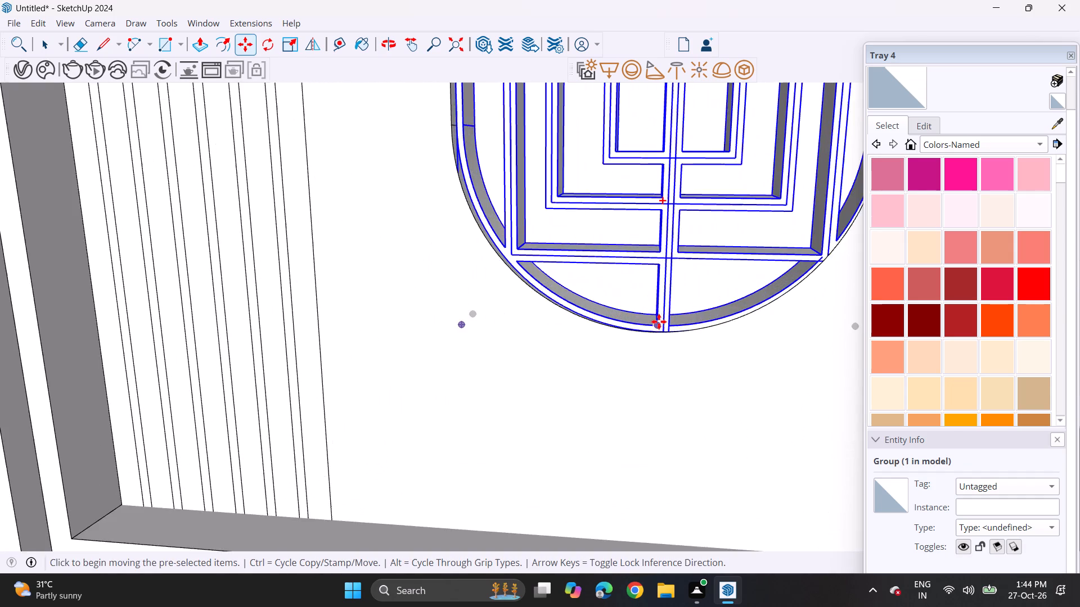
middle_click_drag(656, 321, 637, 374)
scroll(627, 327, "up", 5)
left_click(618, 334)
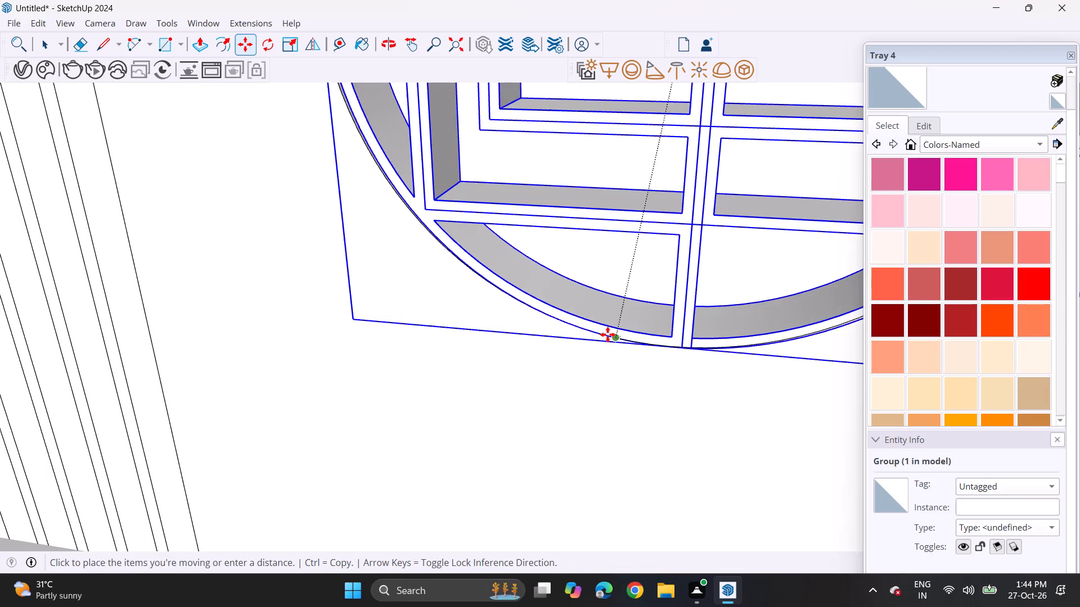
left_click(614, 334)
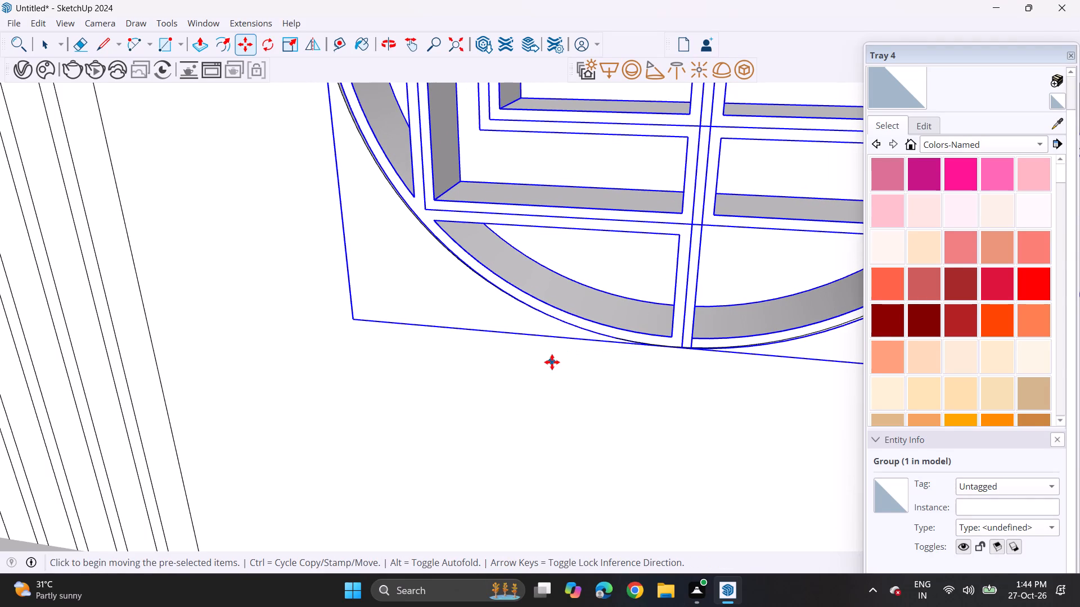
scroll(552, 363, "down", 3)
scroll(548, 365, "up", 1)
scroll(548, 365, "down", 3)
key("space")
left_click(550, 378)
Draw a narrow vertical rectangle along the left edge of the round-bottomed recess, from its top edge to below the arc.
scroll(546, 373, "down", 12)
scroll(523, 395, "up", 1)
middle_click_drag(525, 389, 562, 342)
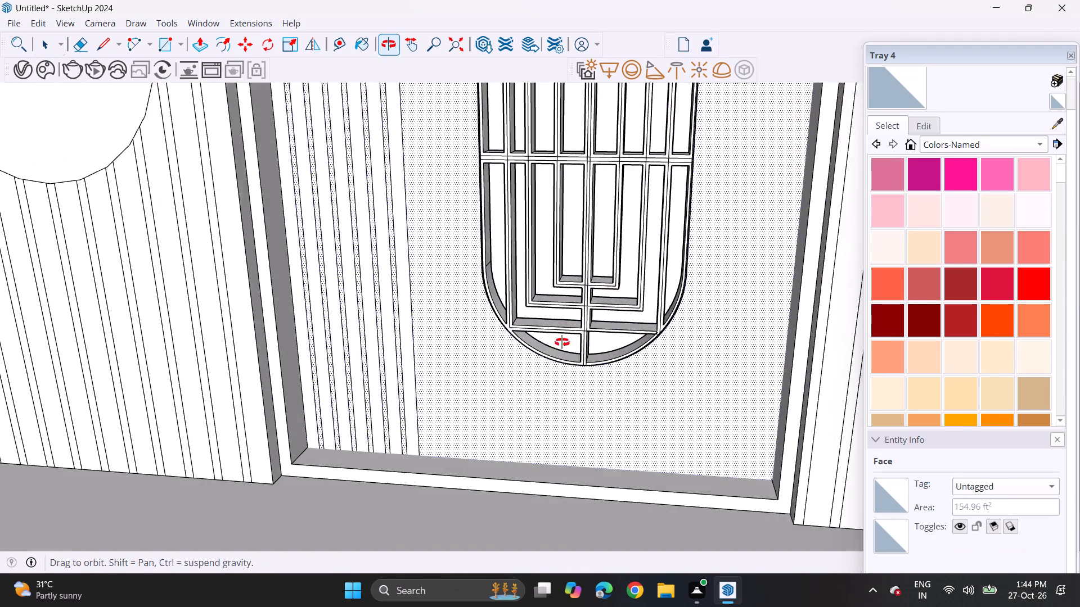
middle_click_drag(562, 342, 561, 343)
scroll(569, 324, "down", 11)
scroll(550, 372, "up", 1)
scroll(550, 372, "down", 3)
middle_click_drag(551, 373, 575, 323)
scroll(584, 320, "down", 4)
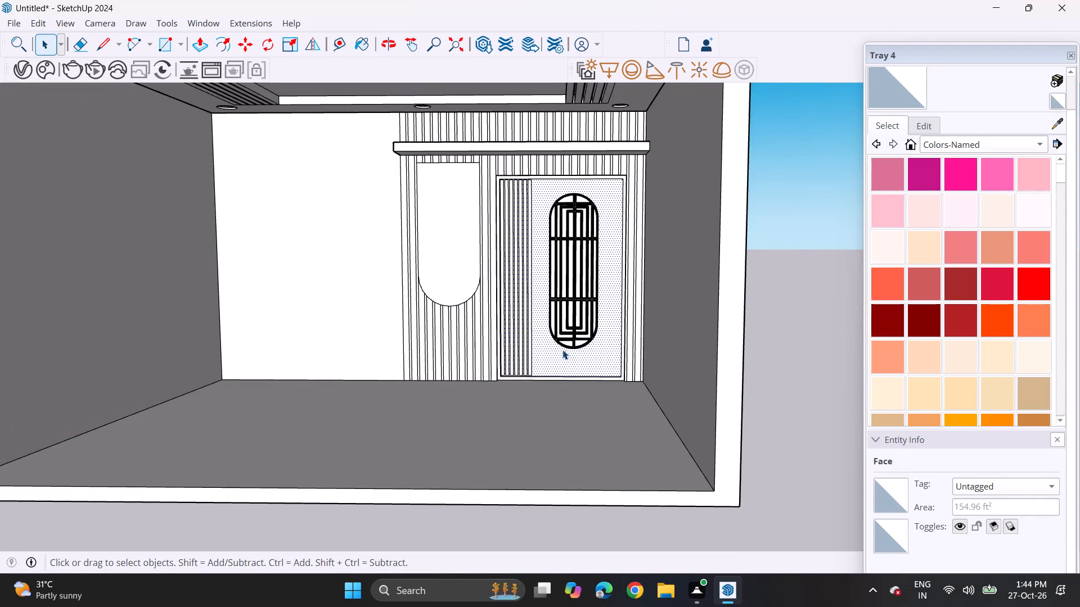
scroll(562, 350, "down", 4)
middle_click_drag(538, 355, 591, 375)
scroll(541, 291, "up", 1)
middle_click_drag(542, 291, 551, 296)
scroll(539, 283, "up", 2)
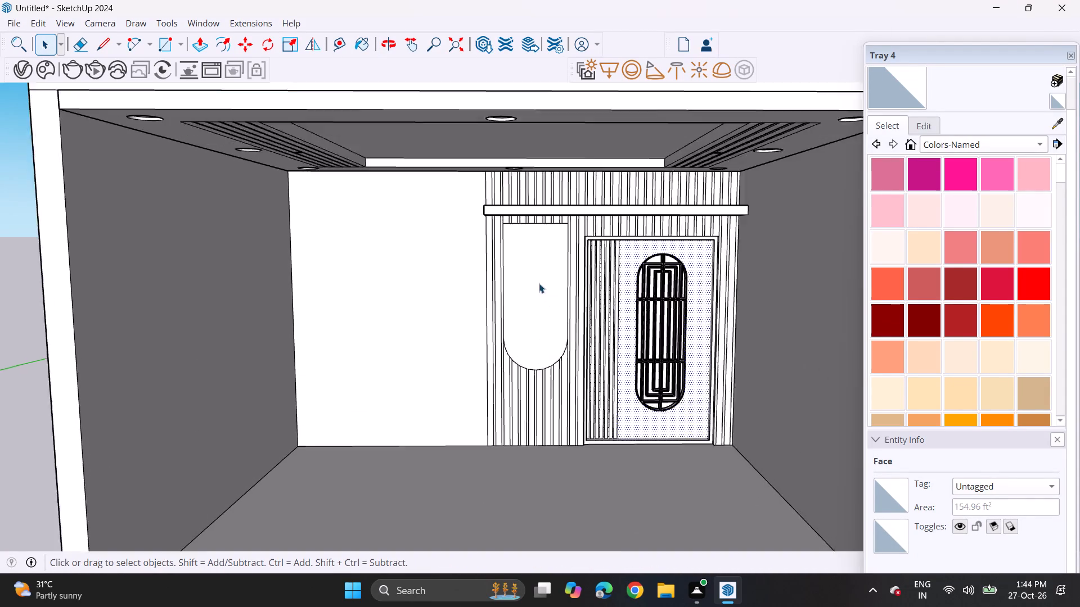
scroll(539, 283, "up", 6)
middle_click_drag(520, 264, 485, 214, "shift")
scroll(518, 261, "up", 1, "shift")
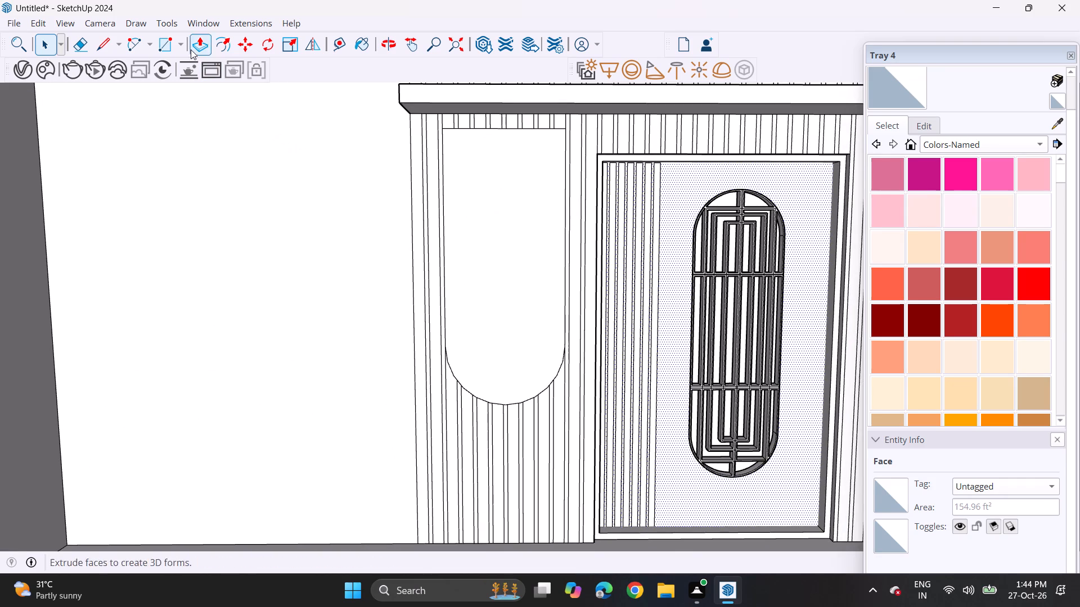
left_click(167, 49)
left_click(455, 129)
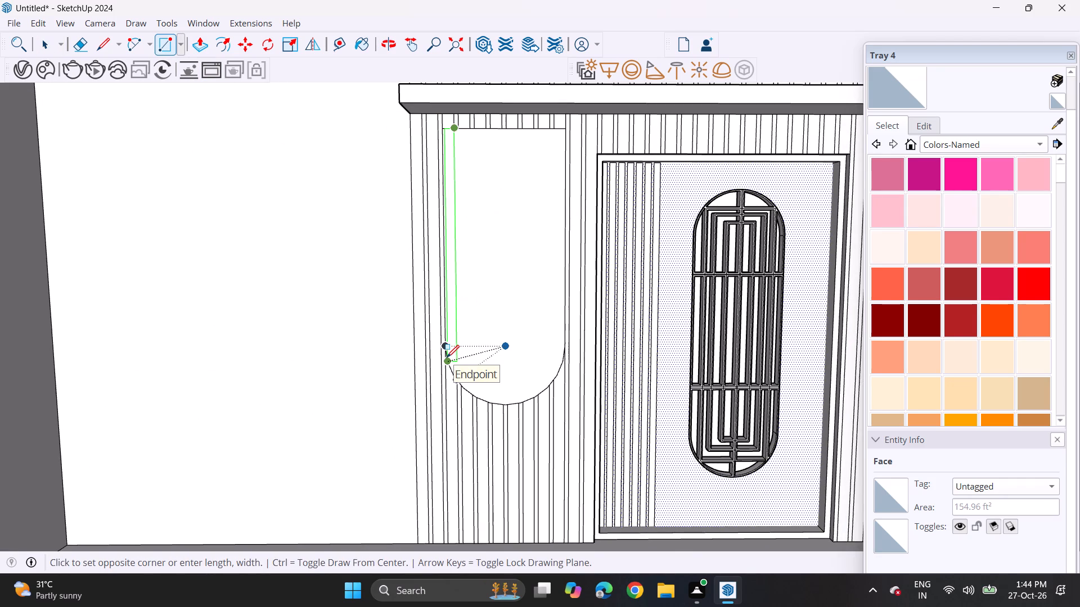
left_click(446, 394)
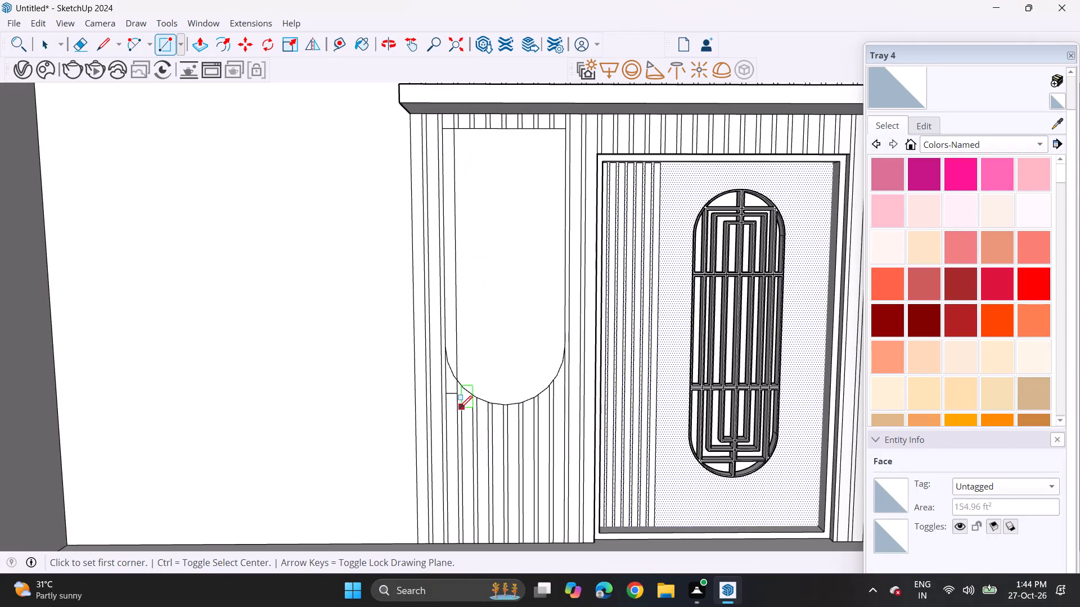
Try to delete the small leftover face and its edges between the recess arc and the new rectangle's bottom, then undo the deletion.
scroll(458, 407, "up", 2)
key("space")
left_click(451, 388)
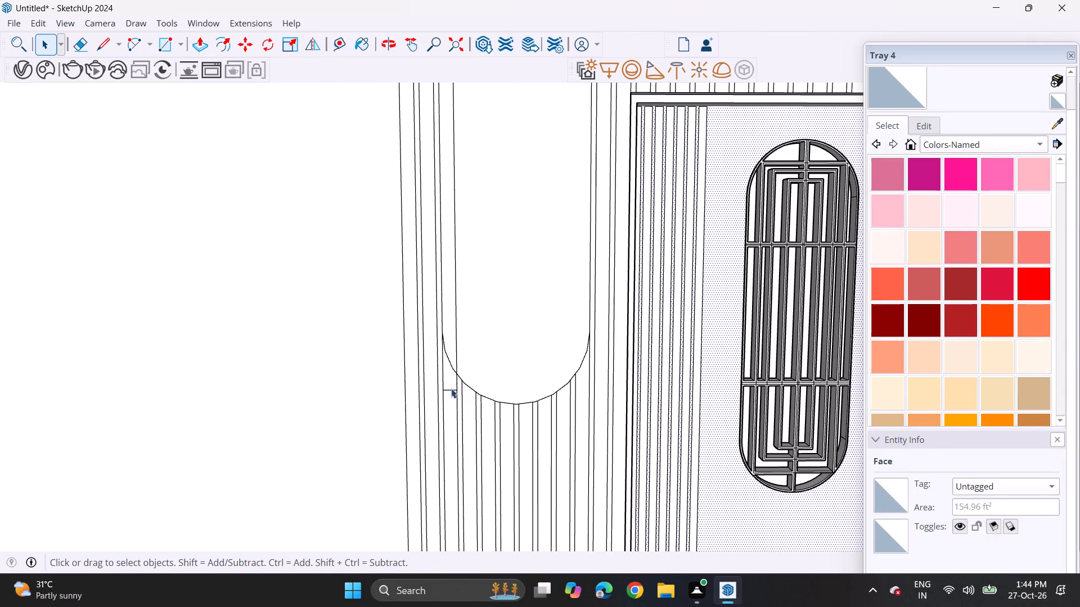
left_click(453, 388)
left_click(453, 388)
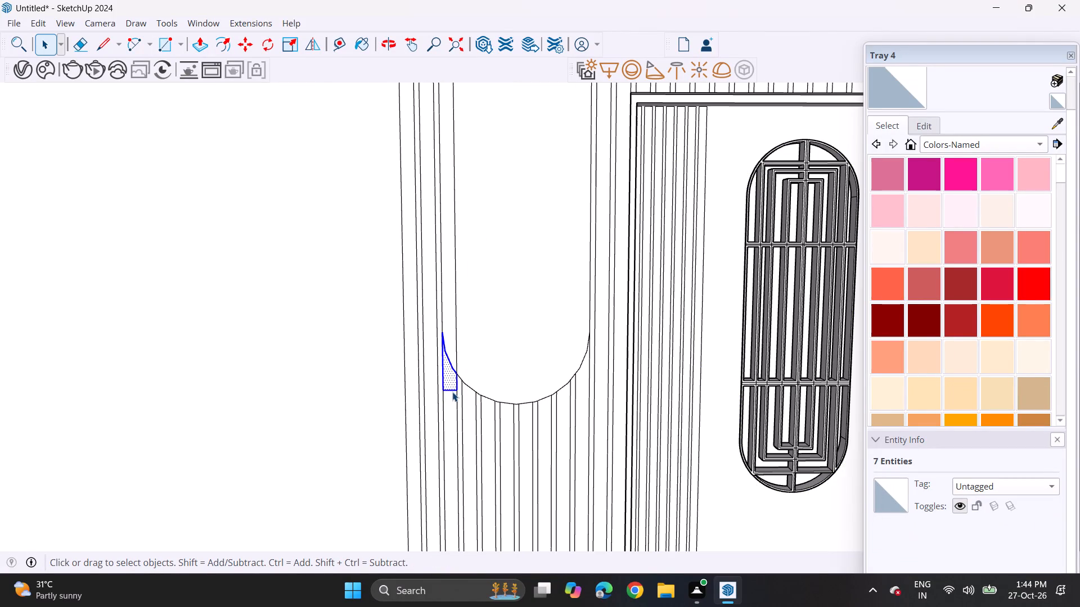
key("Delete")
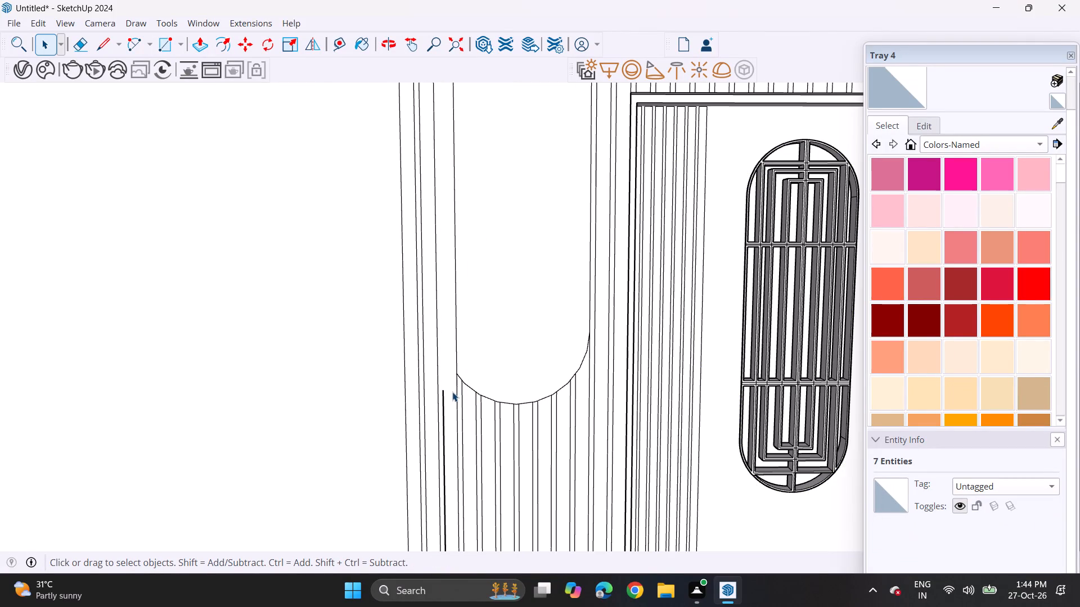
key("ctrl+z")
Delete the narrow rectangle's short bottom edge below the recess arc.
left_click(452, 389)
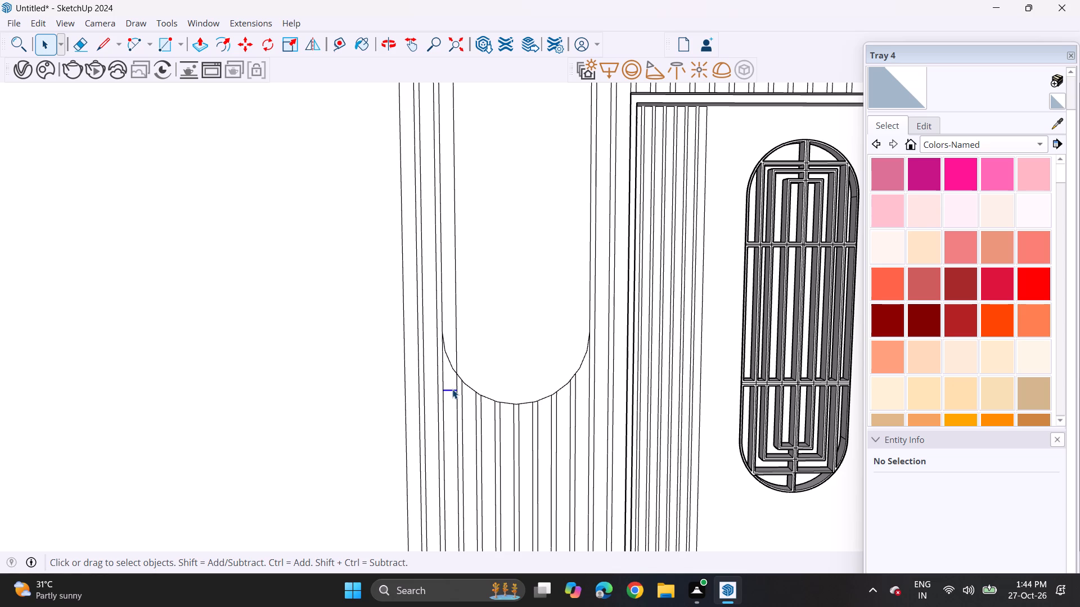
key("Delete")
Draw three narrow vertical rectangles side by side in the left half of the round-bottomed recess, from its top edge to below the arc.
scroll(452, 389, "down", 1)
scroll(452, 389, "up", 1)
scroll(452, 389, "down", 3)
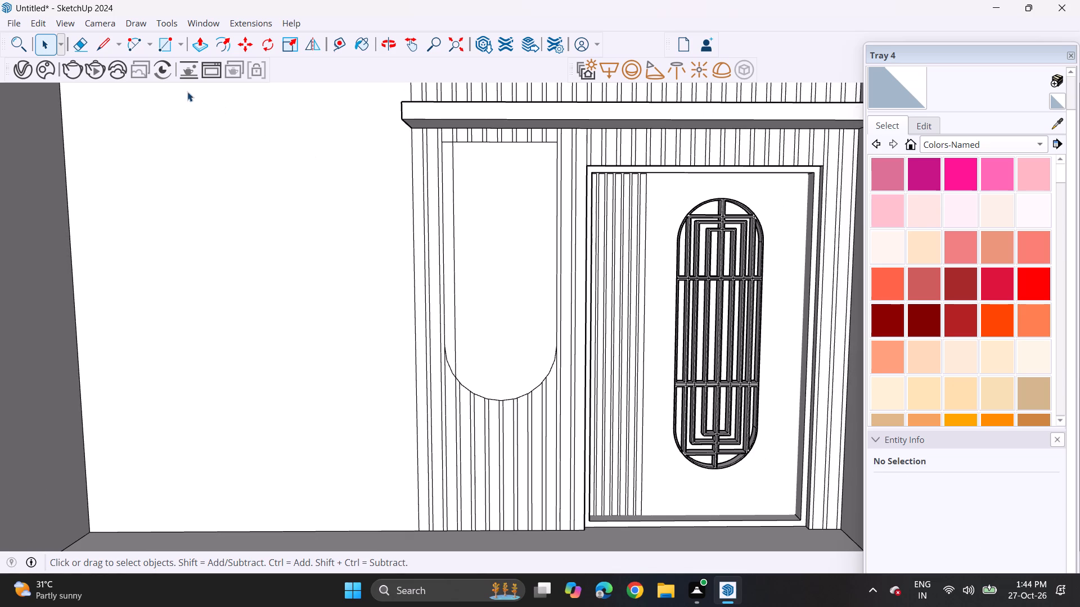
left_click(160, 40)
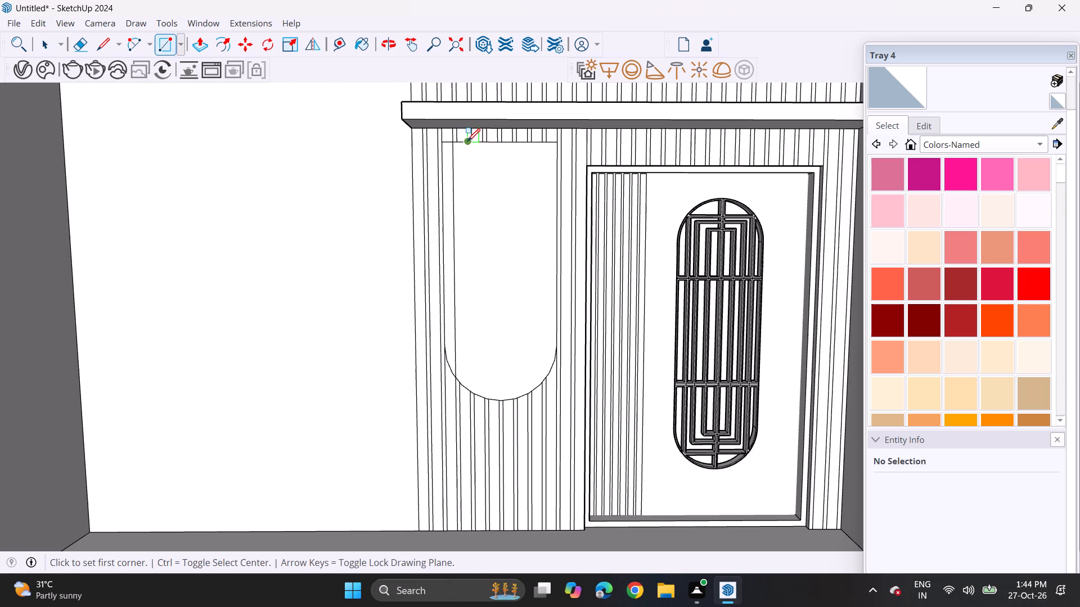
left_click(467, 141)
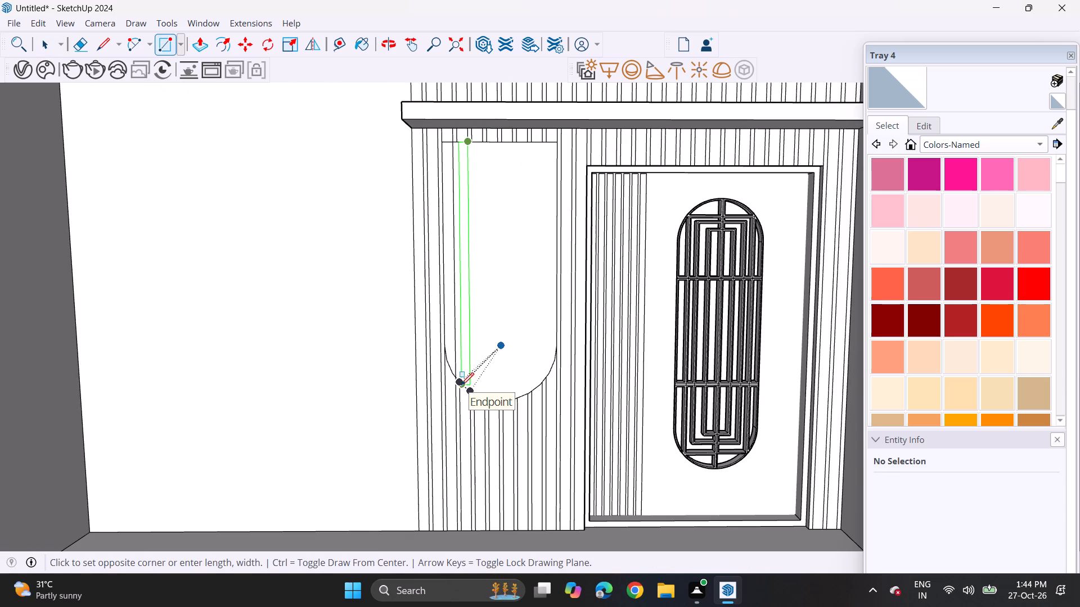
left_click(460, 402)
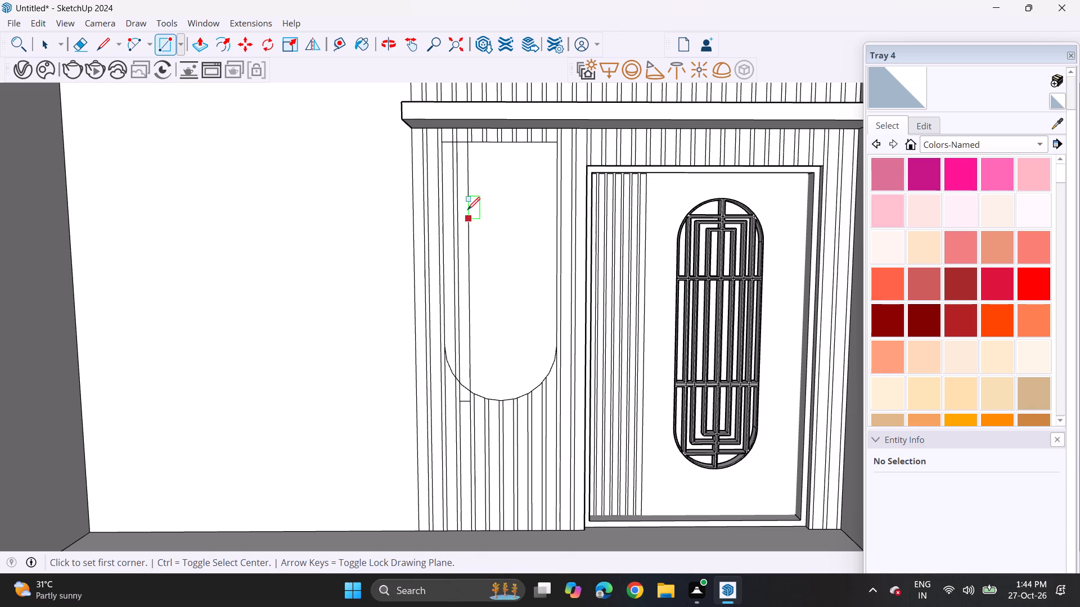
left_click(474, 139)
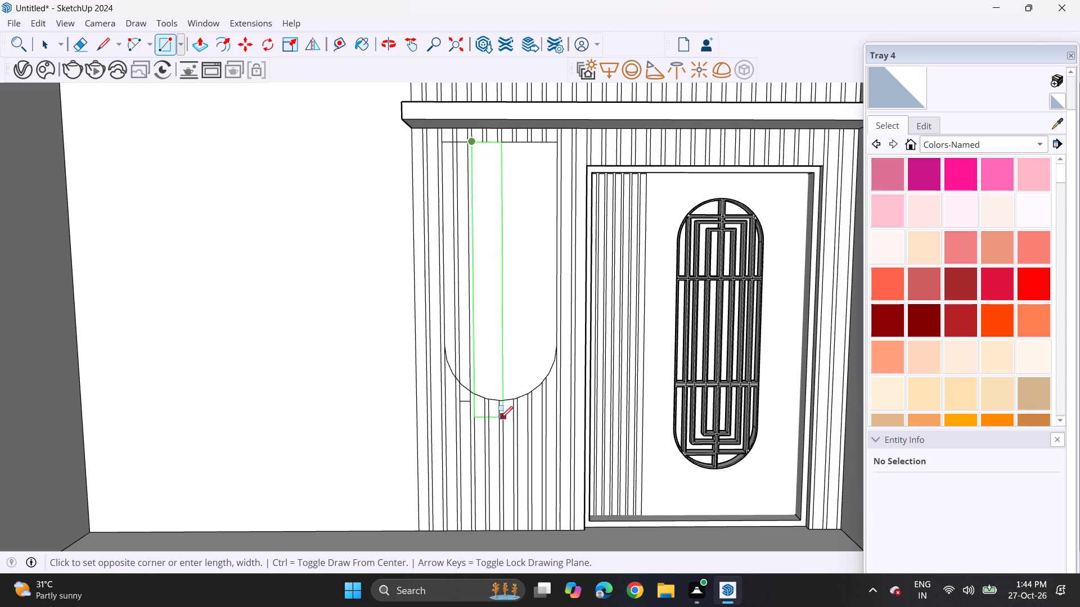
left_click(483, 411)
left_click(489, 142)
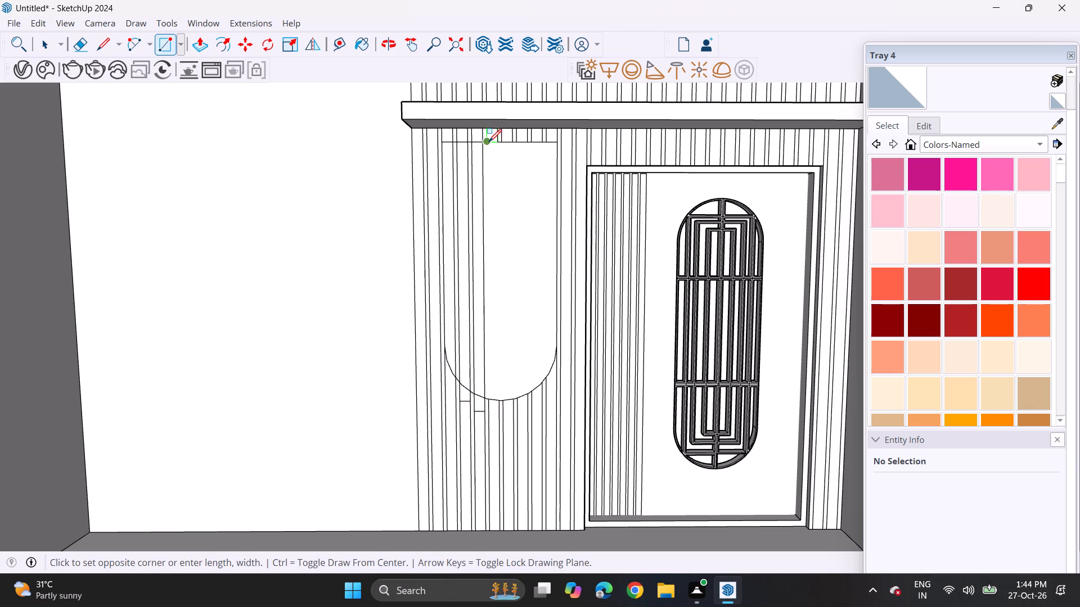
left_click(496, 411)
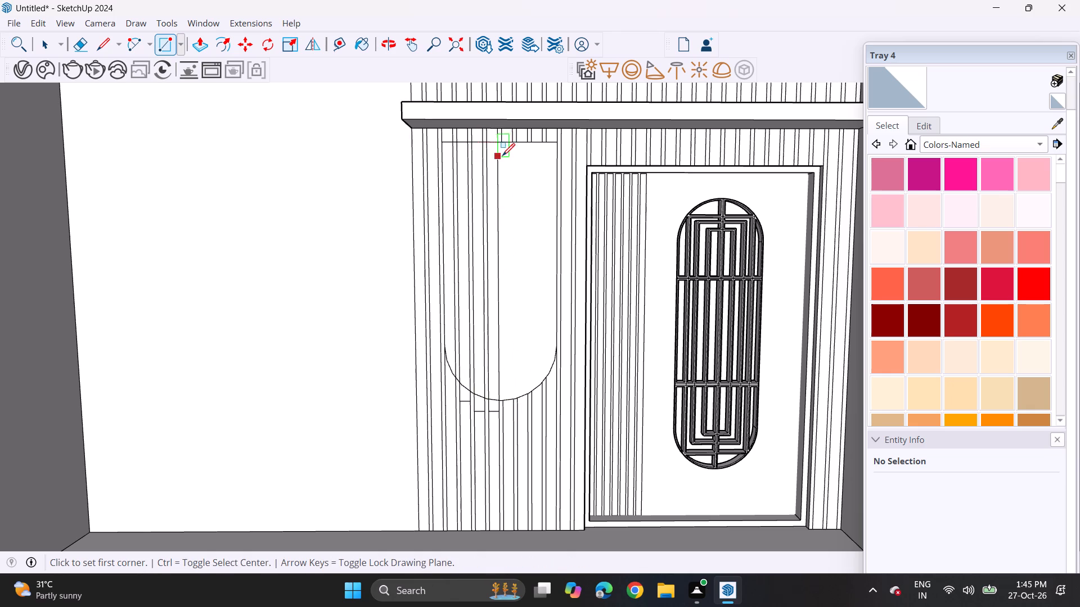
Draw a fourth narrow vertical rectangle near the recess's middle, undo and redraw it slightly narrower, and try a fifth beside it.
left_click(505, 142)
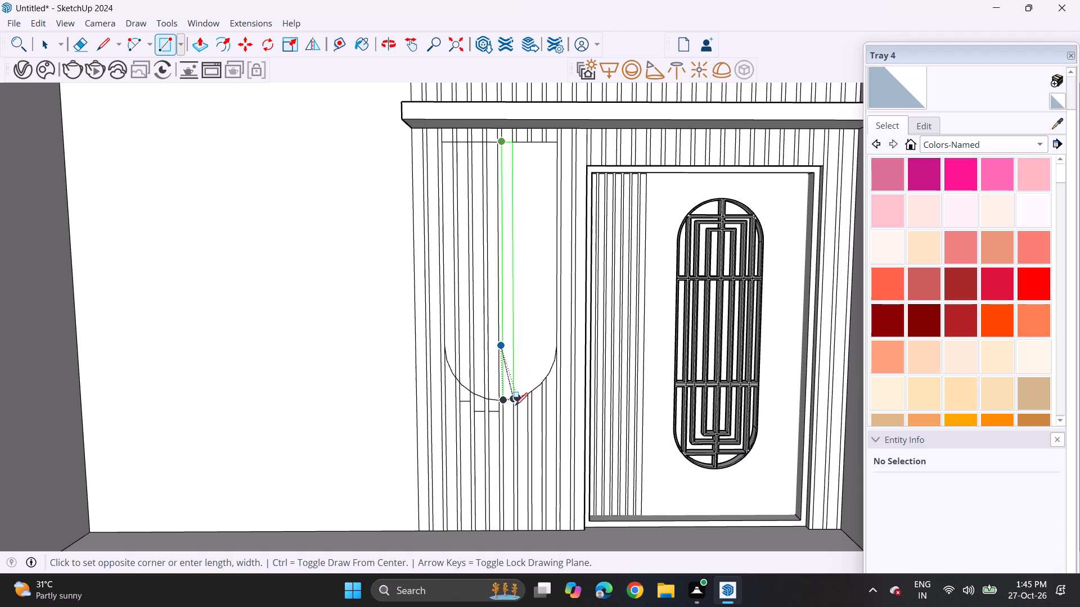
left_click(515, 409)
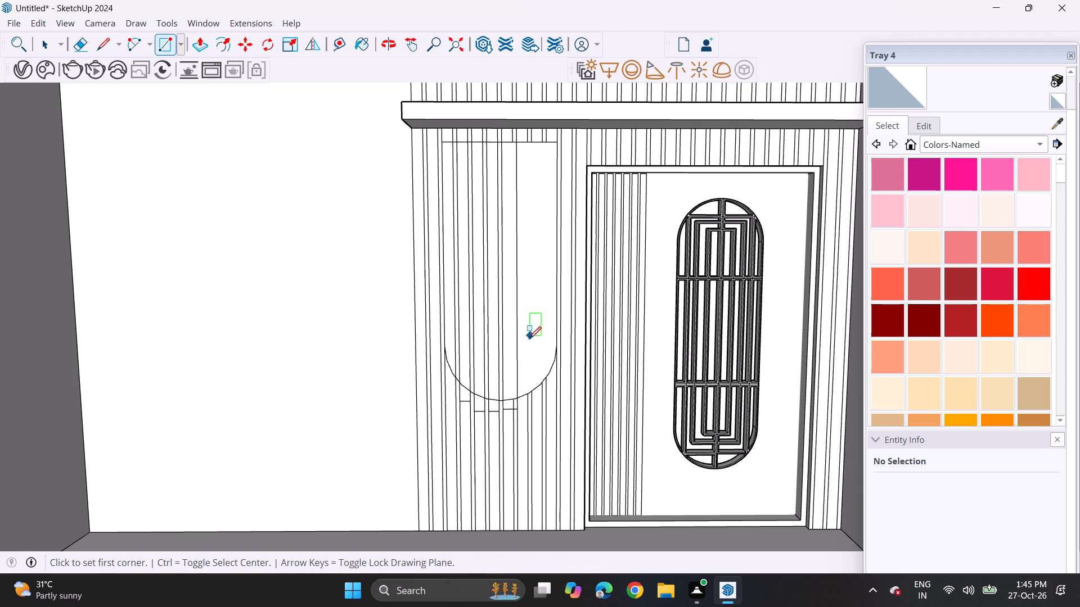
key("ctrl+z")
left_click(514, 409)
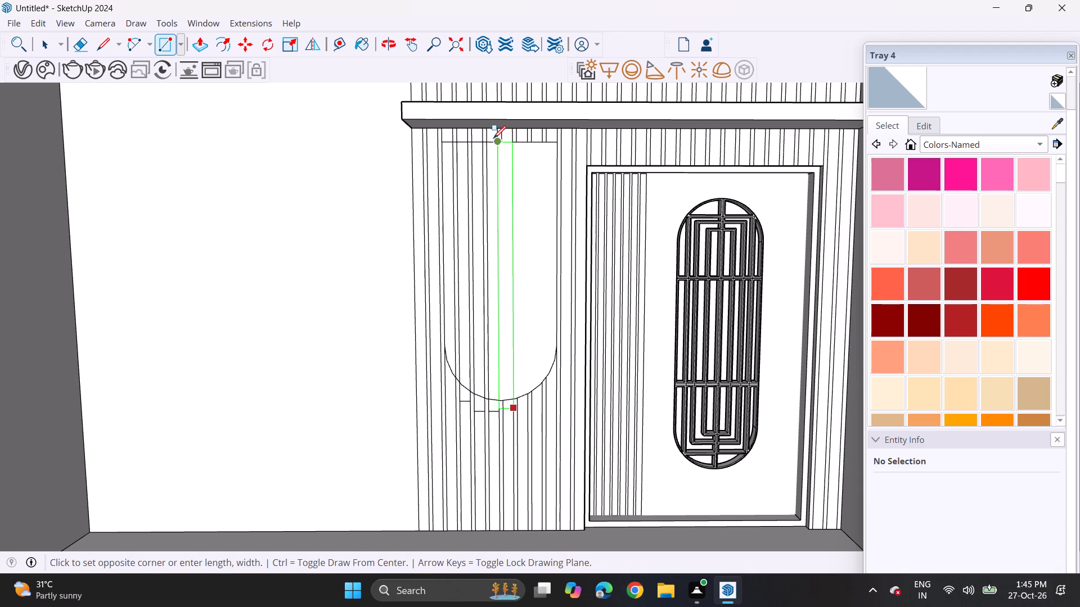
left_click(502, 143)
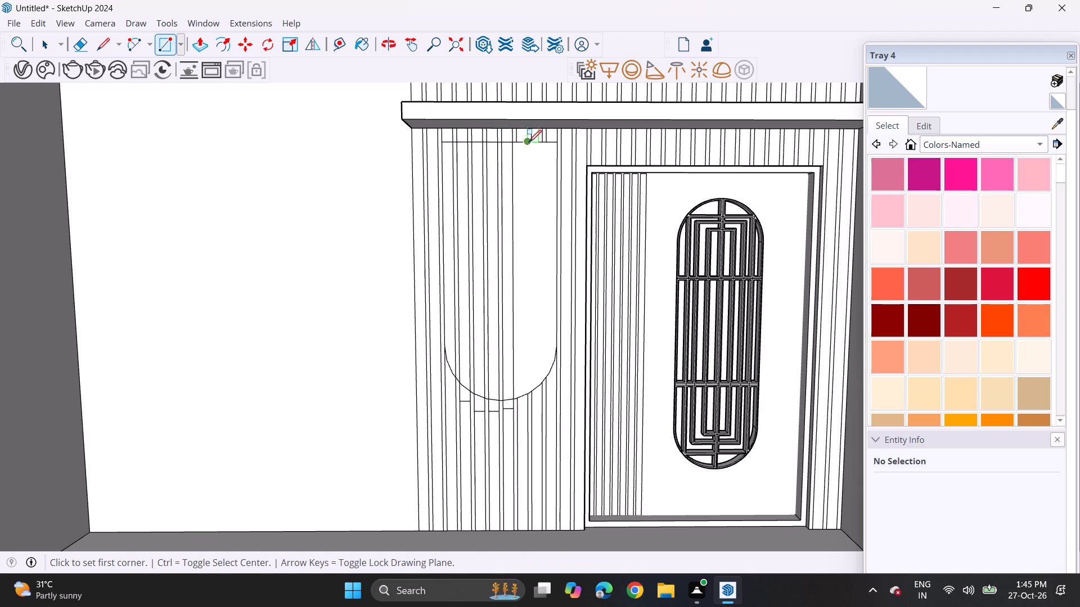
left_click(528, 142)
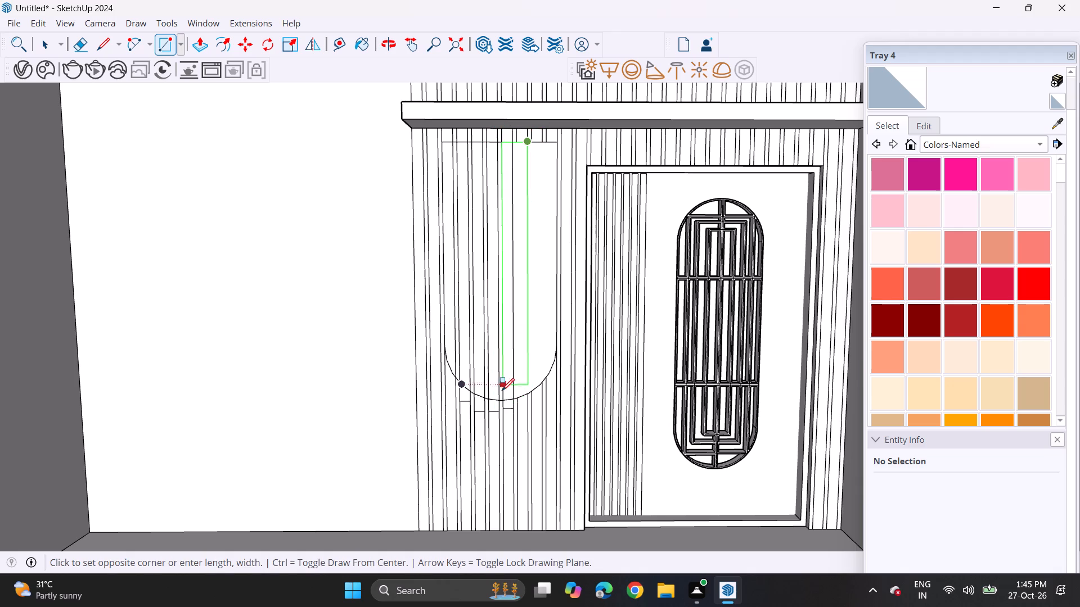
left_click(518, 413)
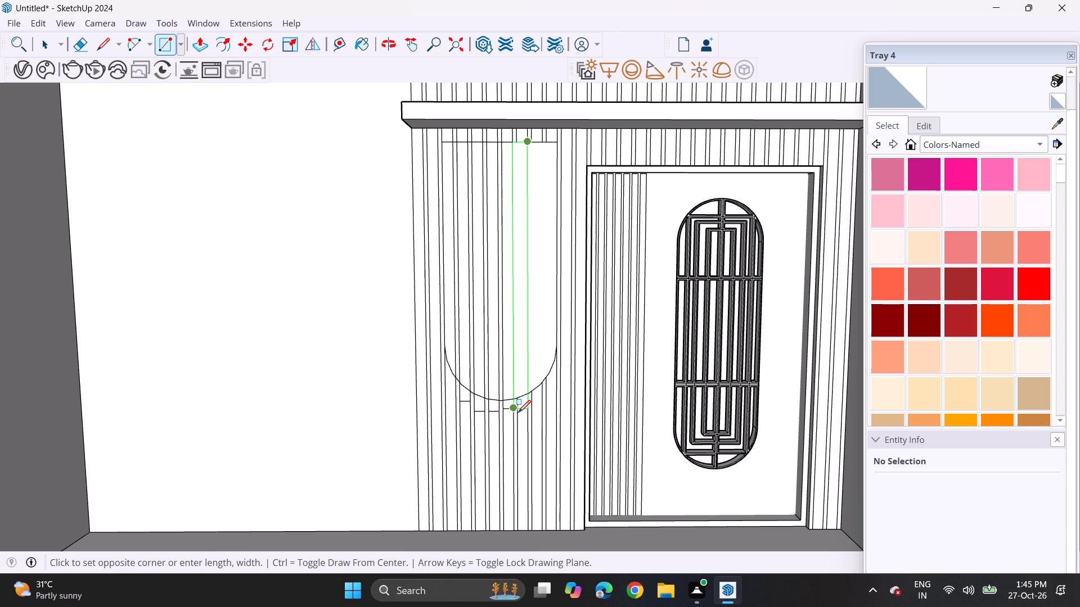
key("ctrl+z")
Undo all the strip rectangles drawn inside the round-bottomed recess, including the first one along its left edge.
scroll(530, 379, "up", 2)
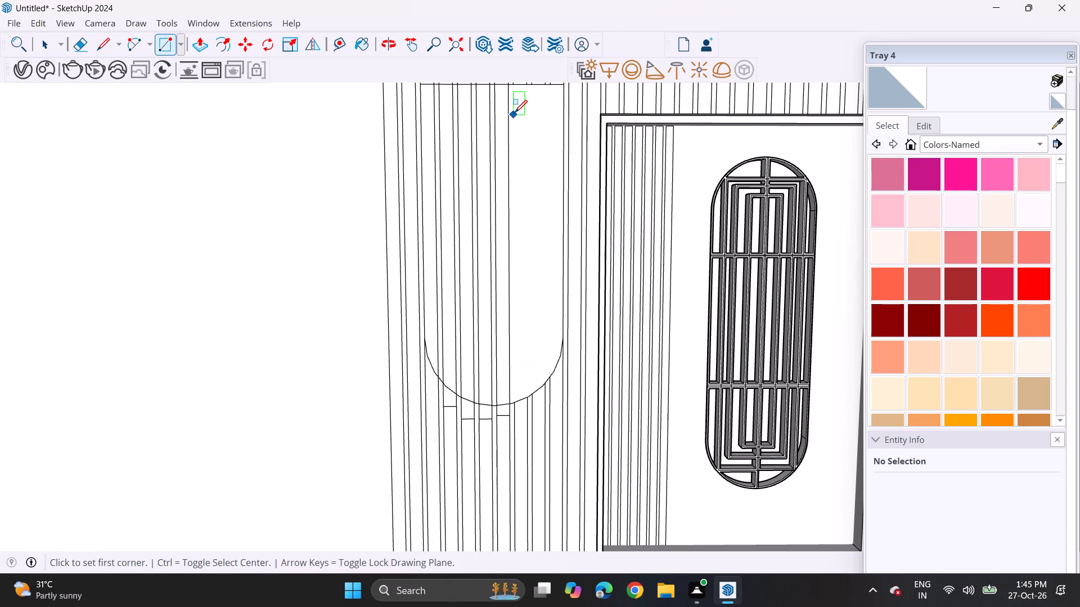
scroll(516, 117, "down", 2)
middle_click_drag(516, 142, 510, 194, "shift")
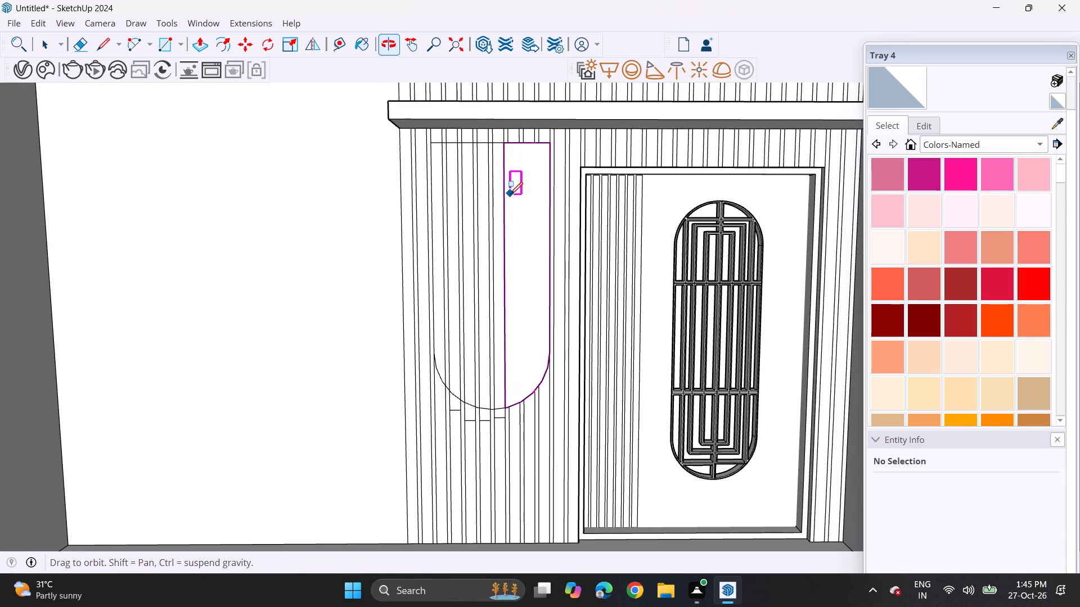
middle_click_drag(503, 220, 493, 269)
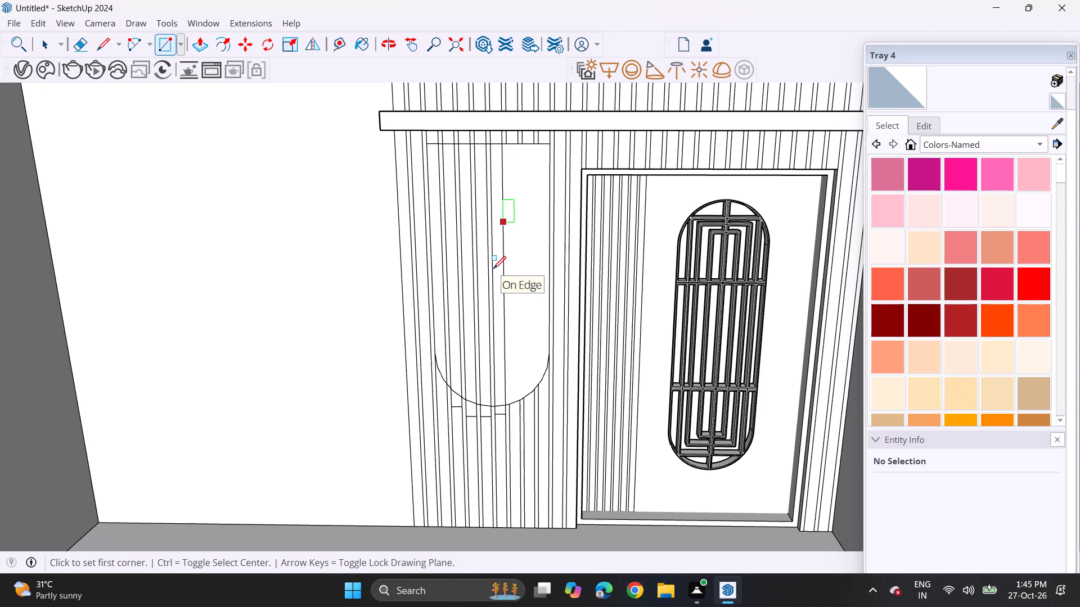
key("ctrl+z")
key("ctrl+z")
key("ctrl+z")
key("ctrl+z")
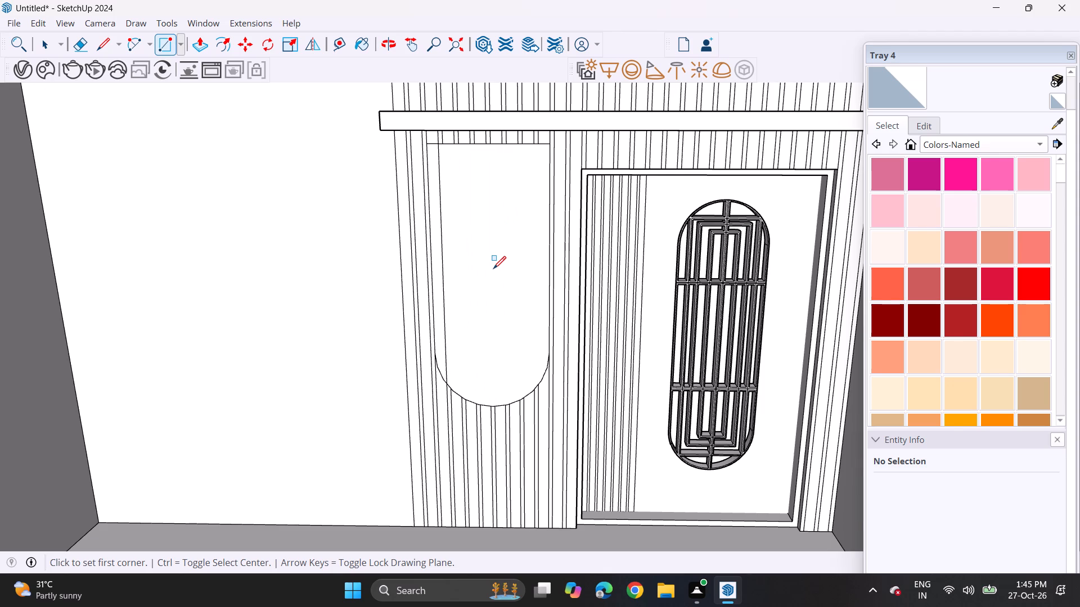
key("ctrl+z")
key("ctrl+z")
Push/Pull the outermost left strip of the striped wall slightly outward, starting from its face near the floor.
key("space")
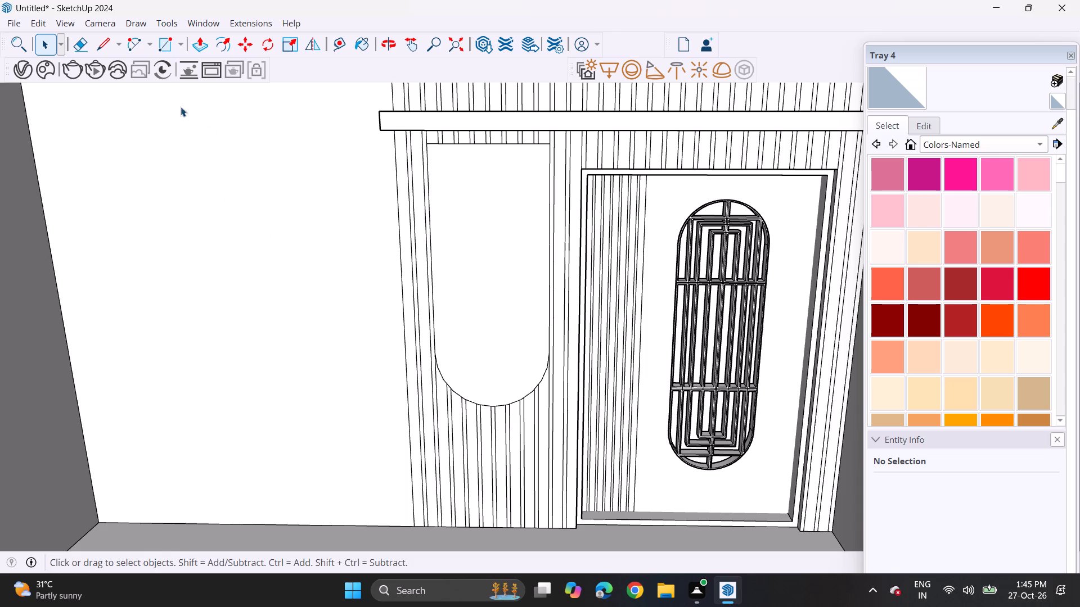
left_click(193, 44)
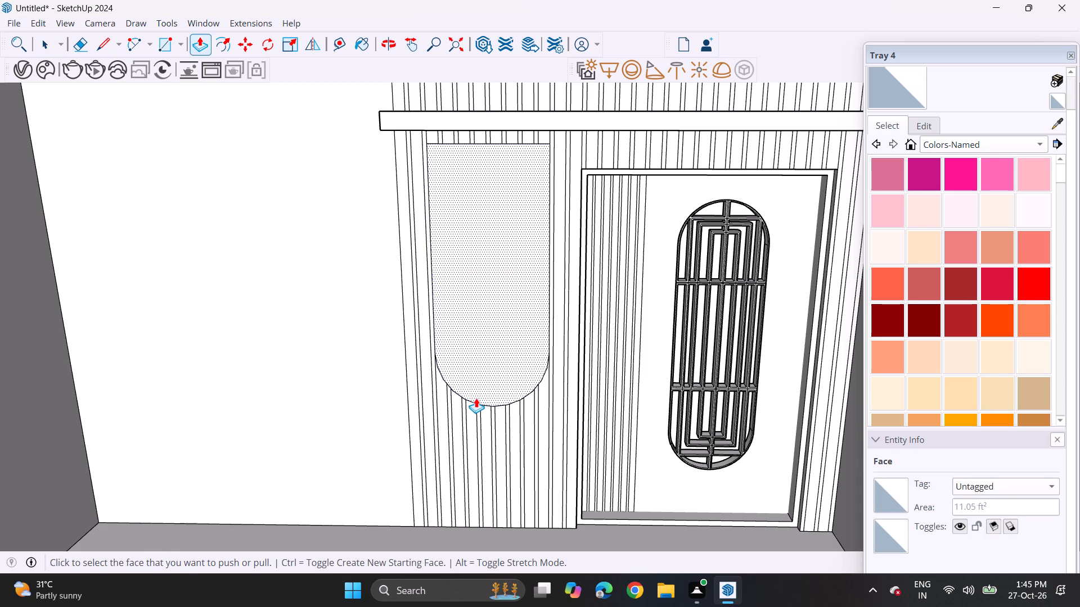
scroll(478, 478, "up", 1)
middle_click_drag(478, 478, 478, 348)
middle_click_drag(471, 373, 463, 387)
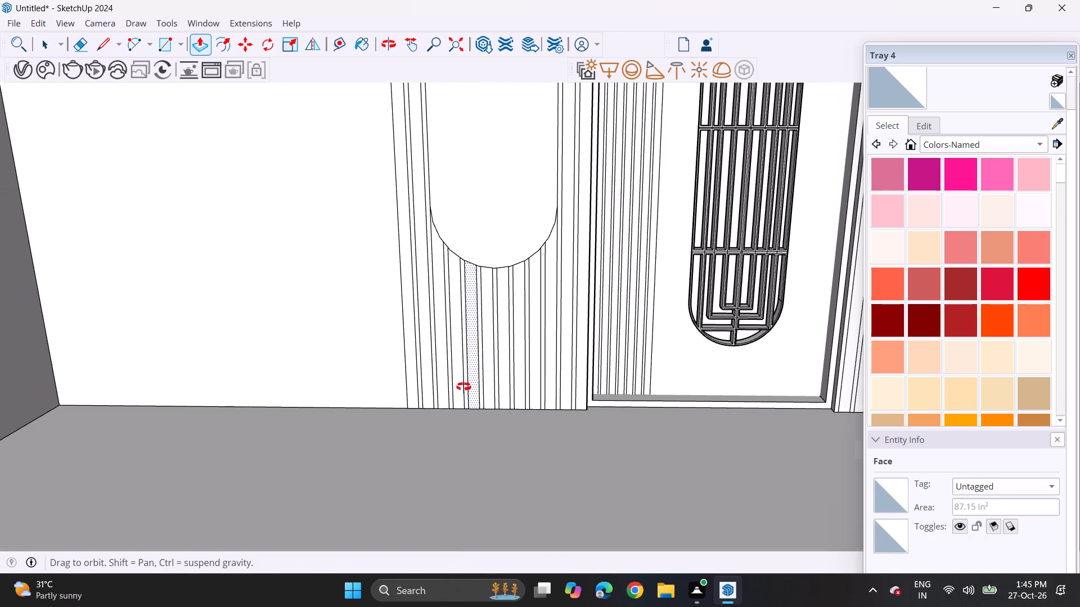
middle_click_drag(463, 387, 436, 437)
scroll(429, 388, "up", 5)
left_click(410, 383)
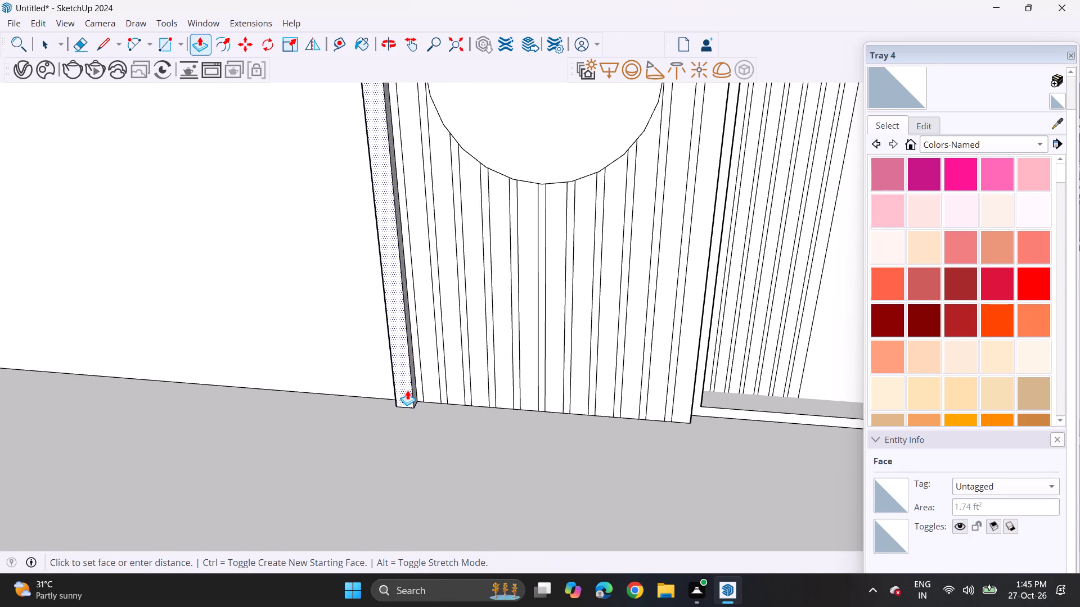
left_click(407, 390)
Extrude the remaining wide strips beside and below the recess, up to the door frame, by the same depth as the first strip.
double_click(435, 391)
double_click(452, 397)
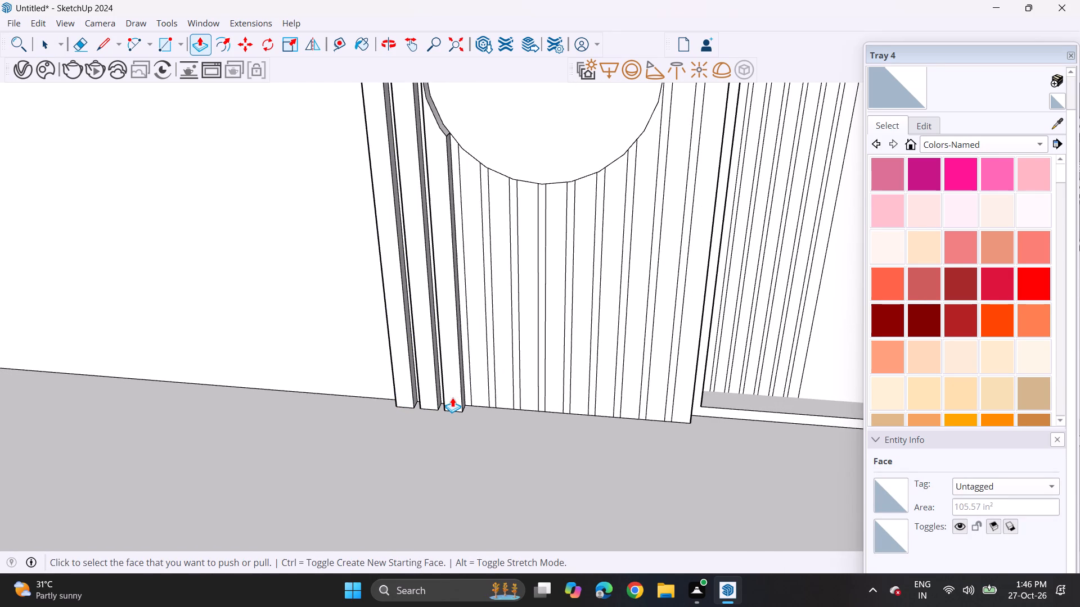
double_click(483, 395)
double_click(499, 399)
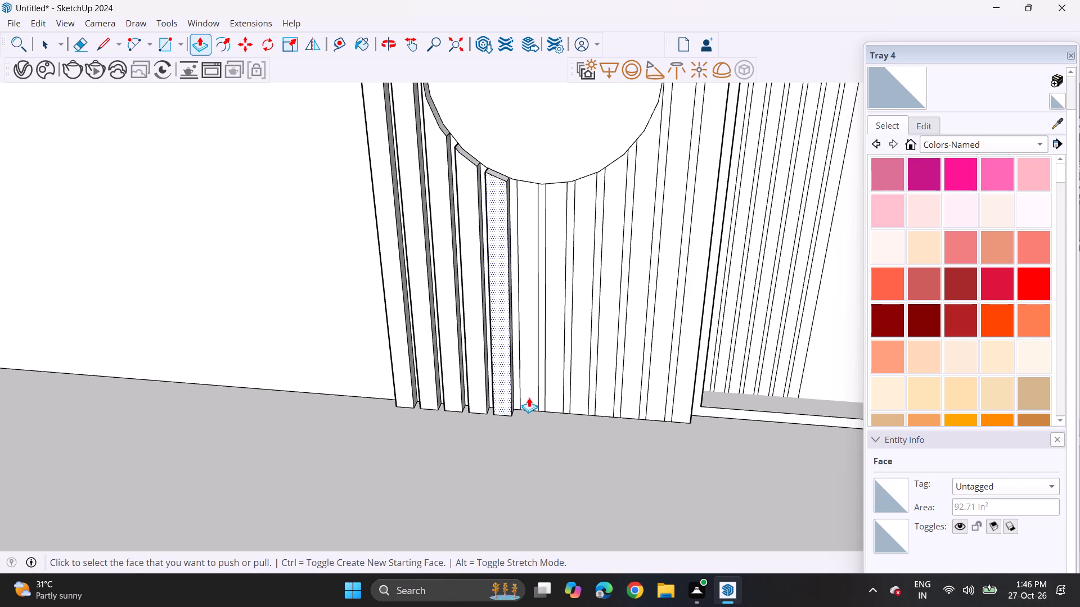
double_click(530, 397)
double_click(549, 404)
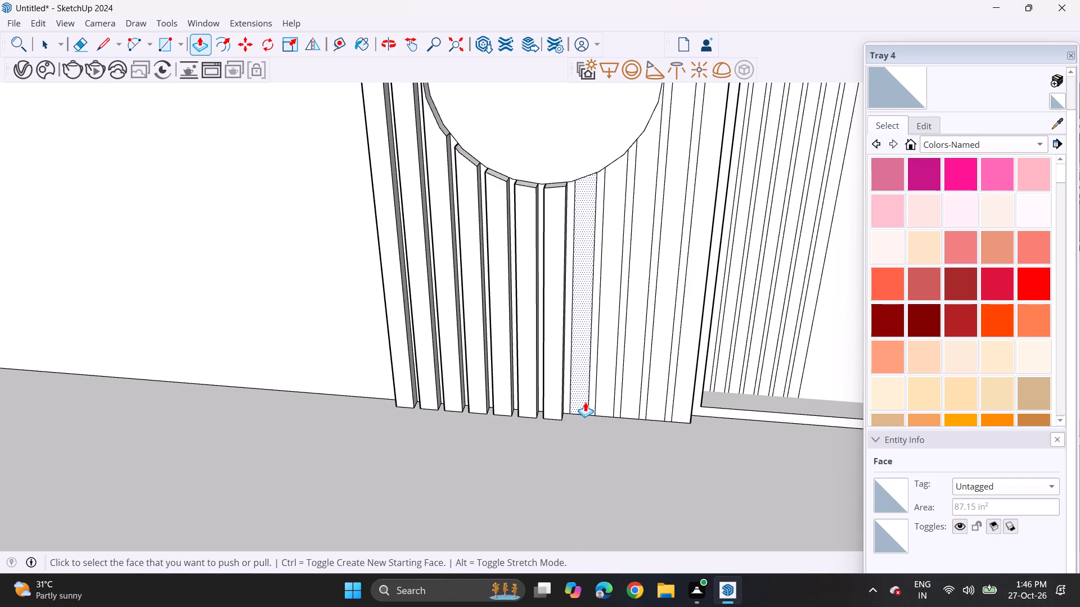
double_click(585, 402)
double_click(605, 411)
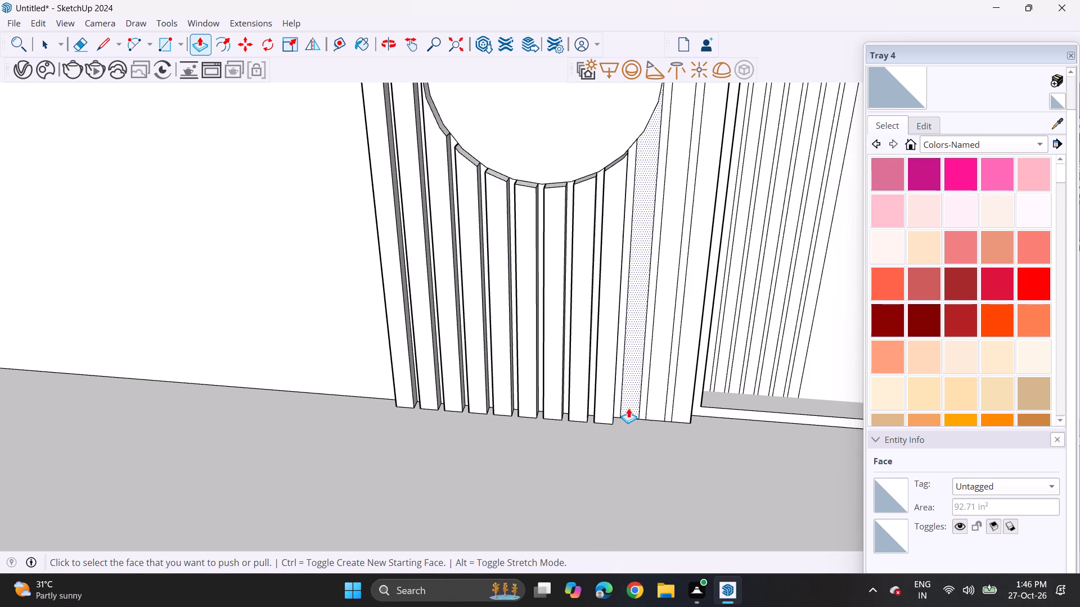
double_click(628, 408)
double_click(653, 408)
double_click(677, 409)
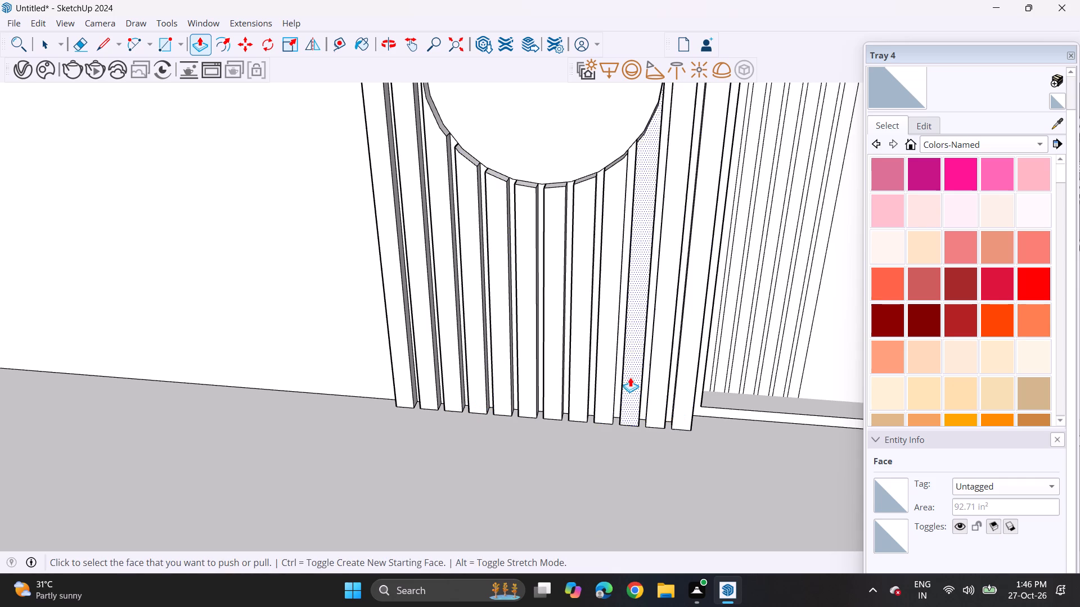
Extrude the short wide strips between the recess's top edge and the ledge by the same depth, from left to right.
middle_click_drag(630, 377, 631, 323)
scroll(631, 323, "up", 1)
scroll(631, 323, "down", 6)
middle_click_drag(622, 303, 593, 481, "shift")
middle_click_drag(543, 305, 550, 344, "shift")
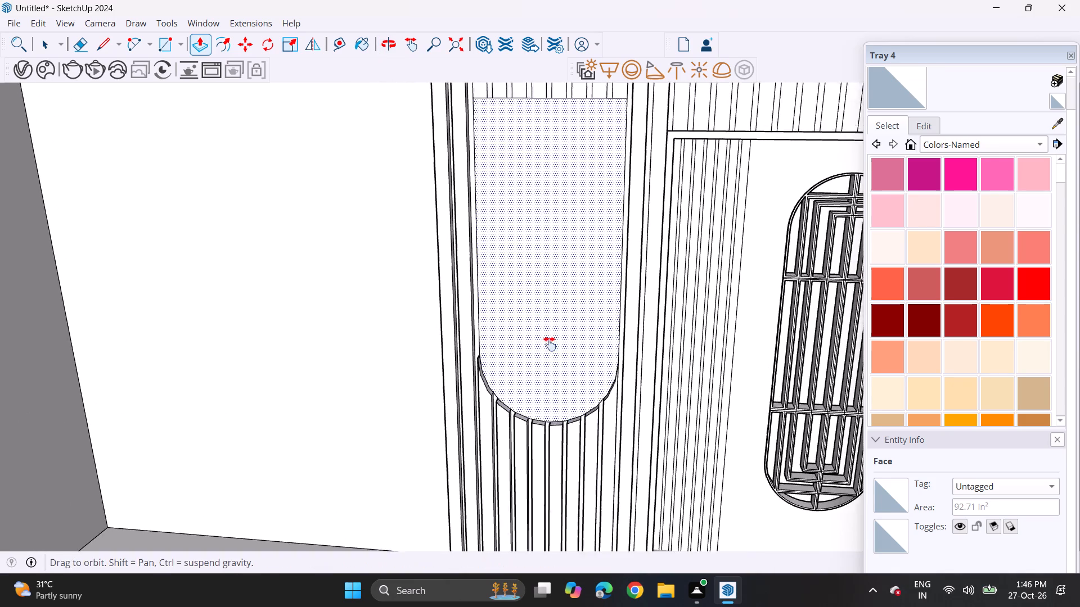
middle_click_drag(550, 344, 555, 420, "shift")
scroll(640, 397, "up", 3)
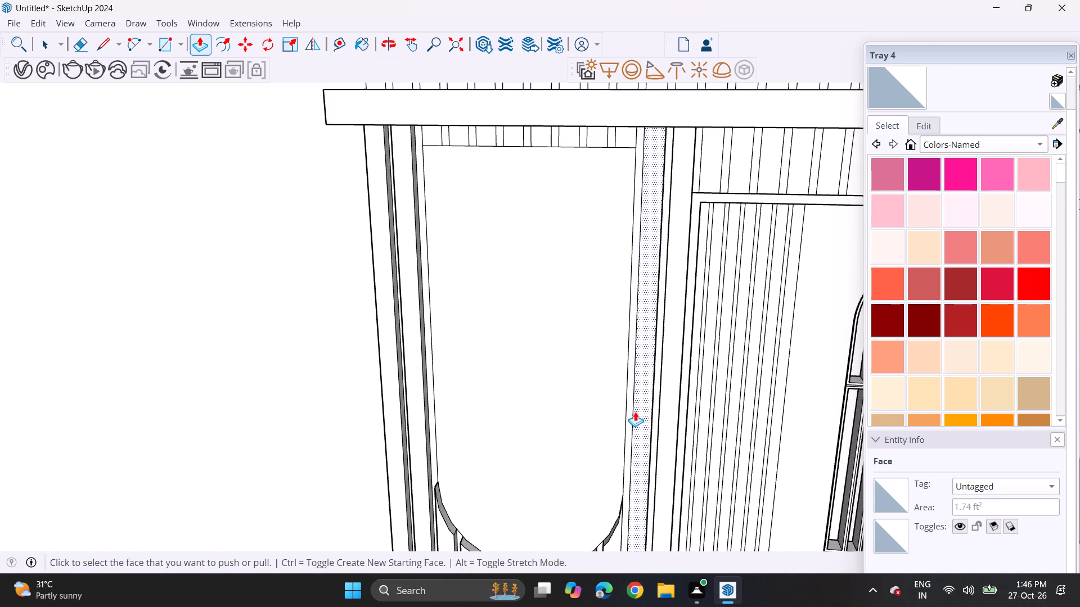
middle_click_drag(635, 412, 627, 345)
double_click(442, 143)
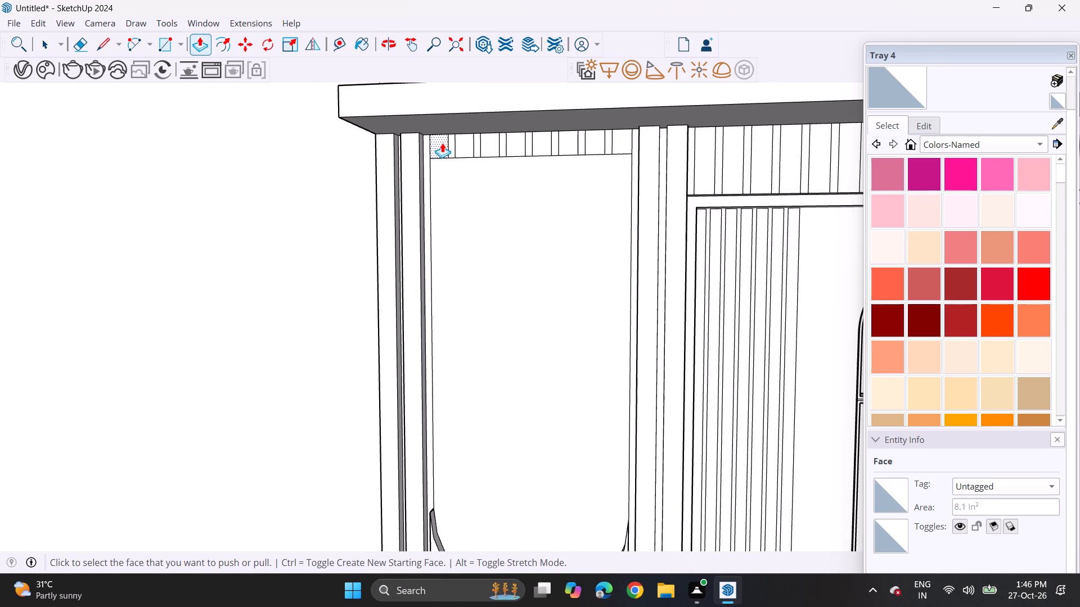
double_click(464, 150)
double_click(484, 149)
double_click(507, 151)
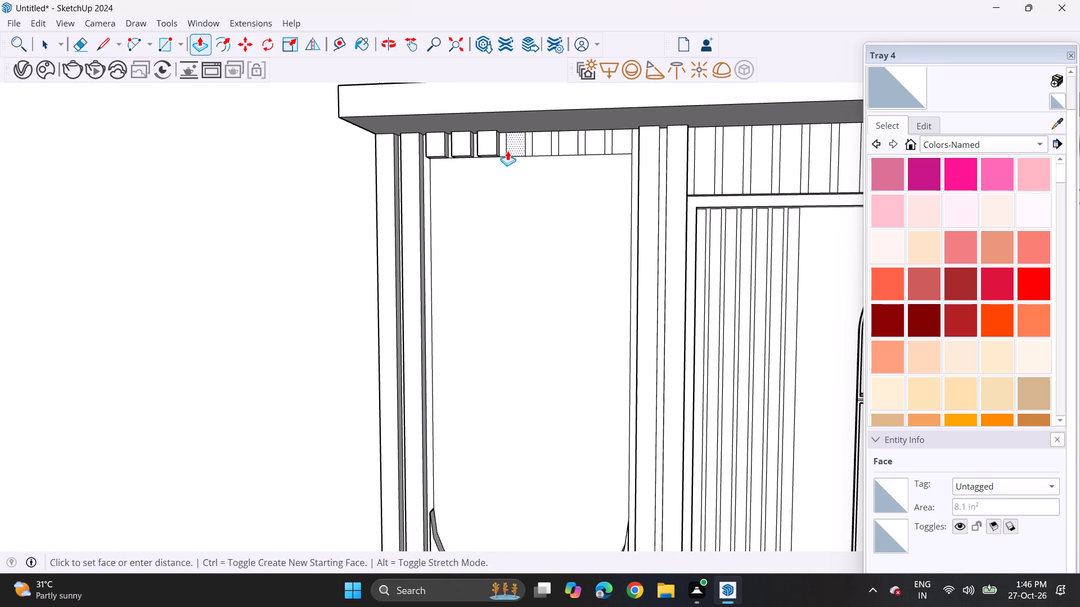
double_click(539, 146)
left_click(571, 146)
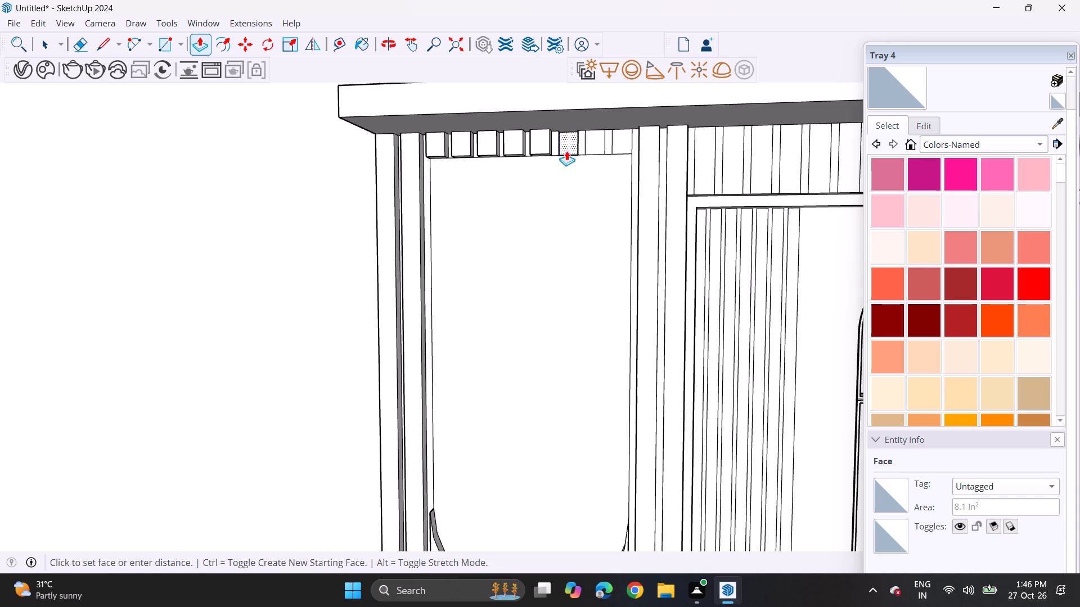
left_click(543, 149)
double_click(593, 147)
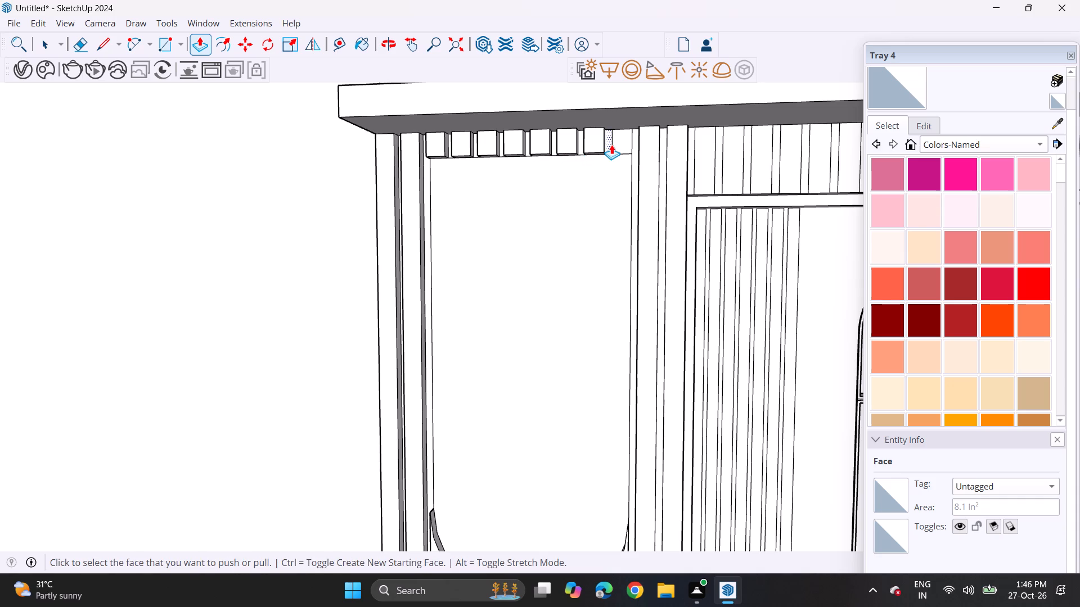
double_click(618, 146)
Extrude the wide strips above the ledge by the same depth, from the outermost left strip to above the door frame's left part.
scroll(578, 148, "down", 1)
middle_click_drag(578, 148, 530, 384)
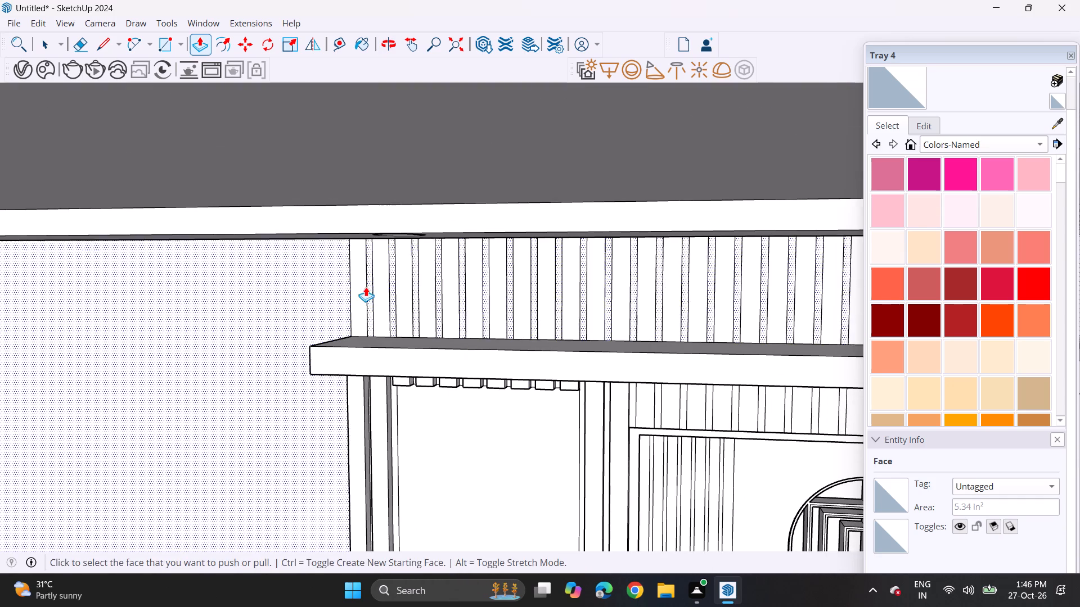
double_click(361, 283)
double_click(386, 292)
double_click(402, 297)
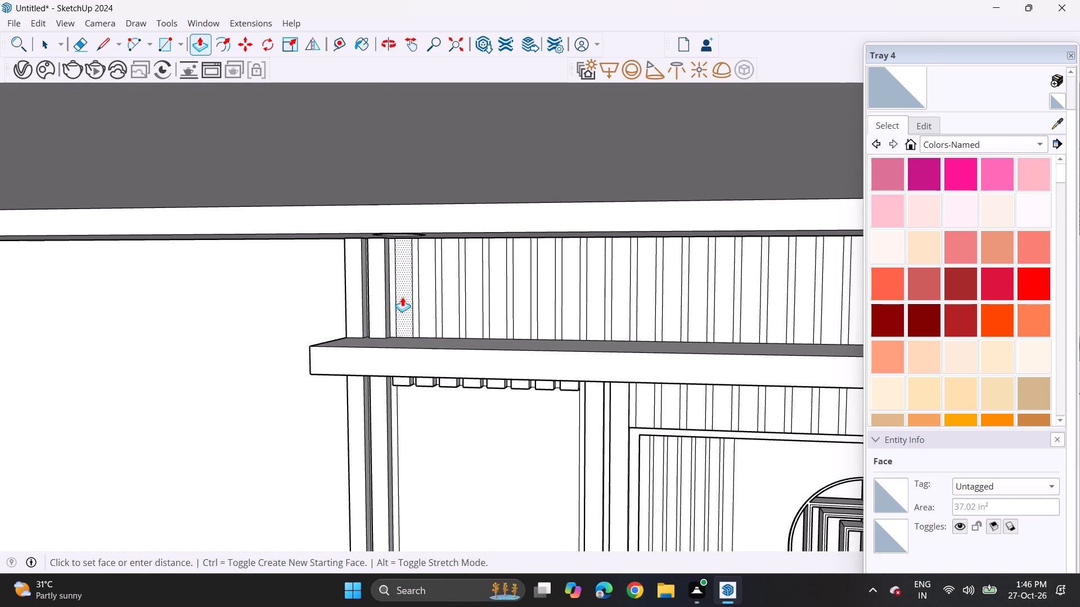
double_click(425, 301)
double_click(451, 308)
double_click(476, 308)
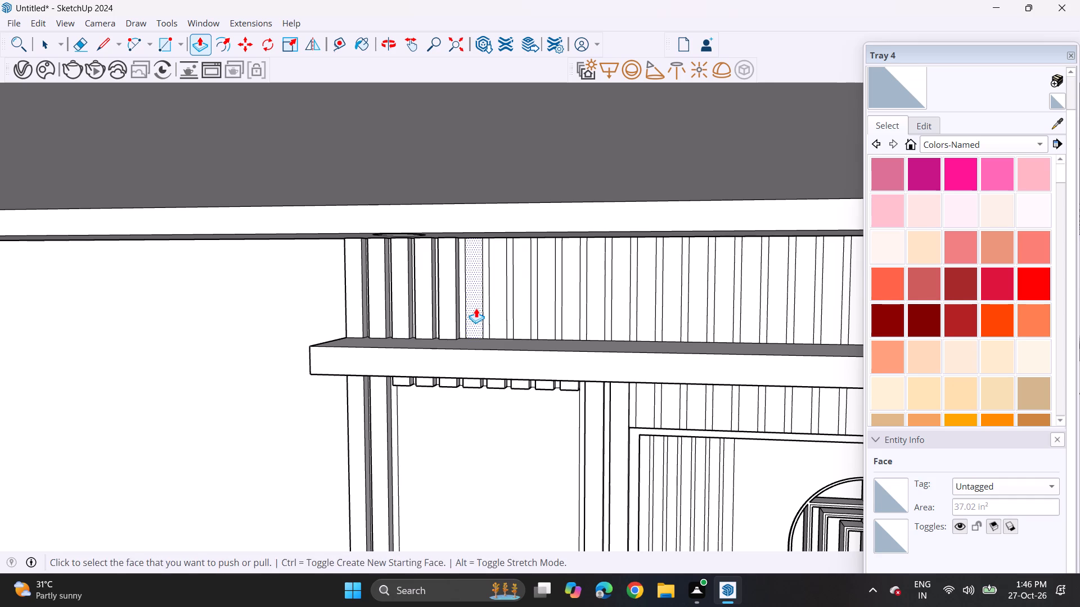
double_click(496, 308)
double_click(522, 310)
double_click(550, 316)
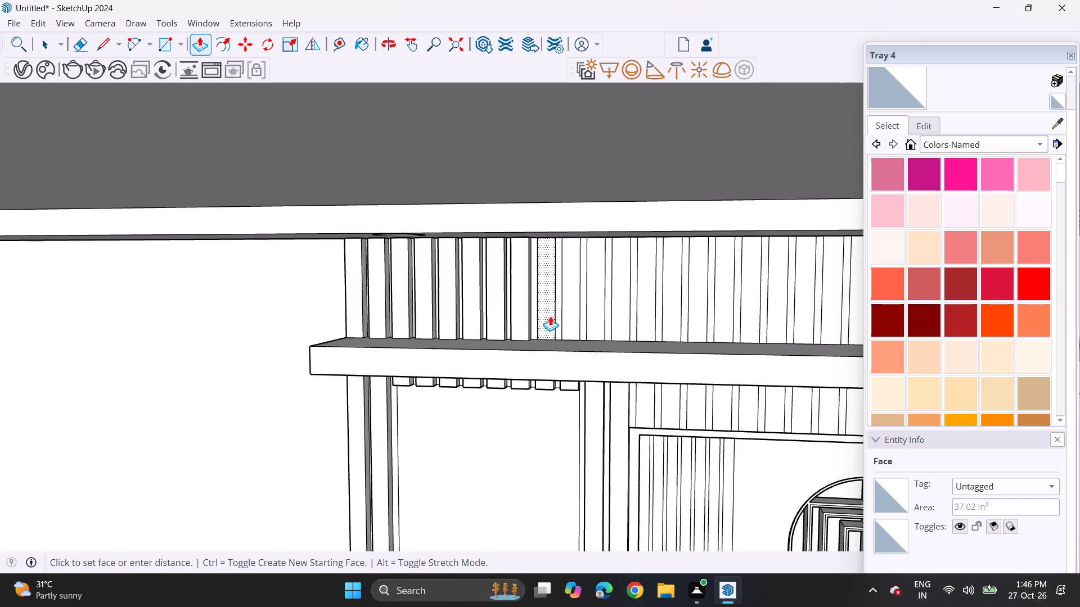
double_click(570, 316)
double_click(601, 316)
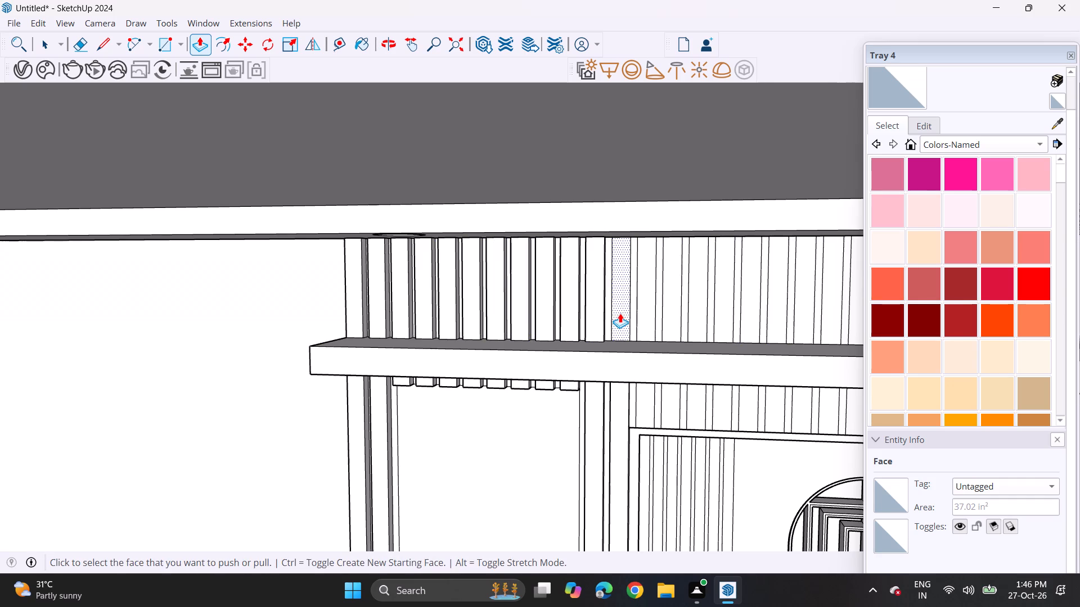
double_click(620, 313)
double_click(640, 316)
double_click(672, 319)
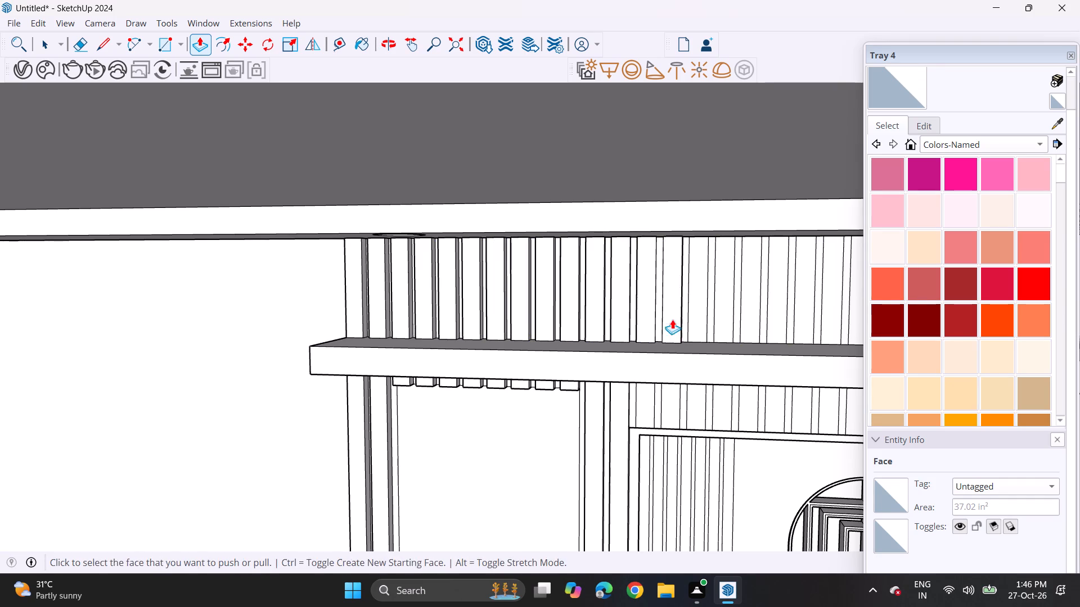
double_click(695, 320)
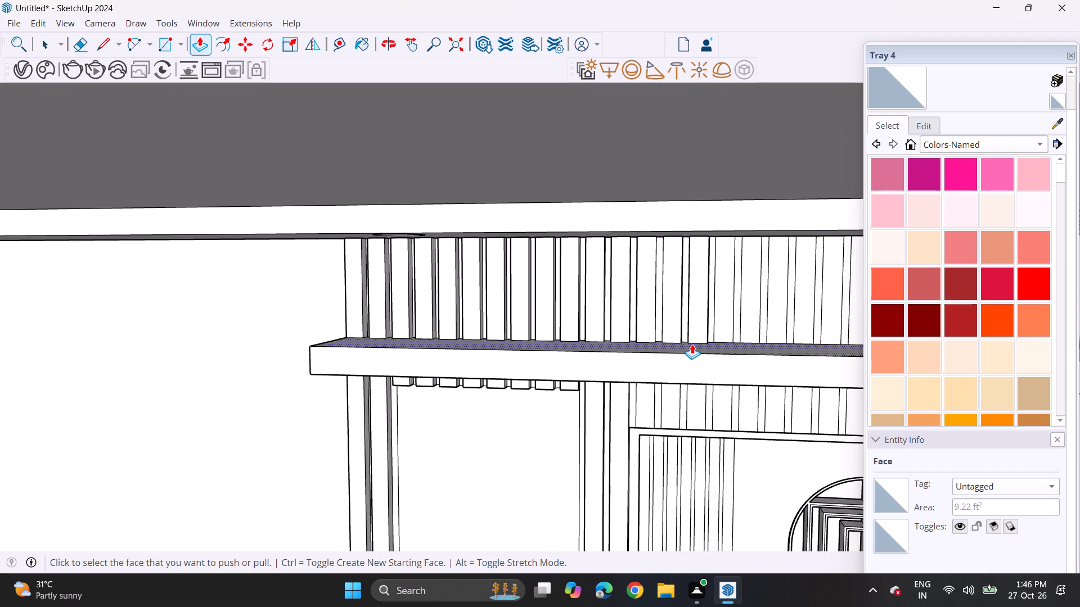
Extrude the remaining wide strips above the ledge by the same depth, up to the room's right wall.
scroll(706, 335, "up", 1)
middle_click_drag(705, 335, 354, 307)
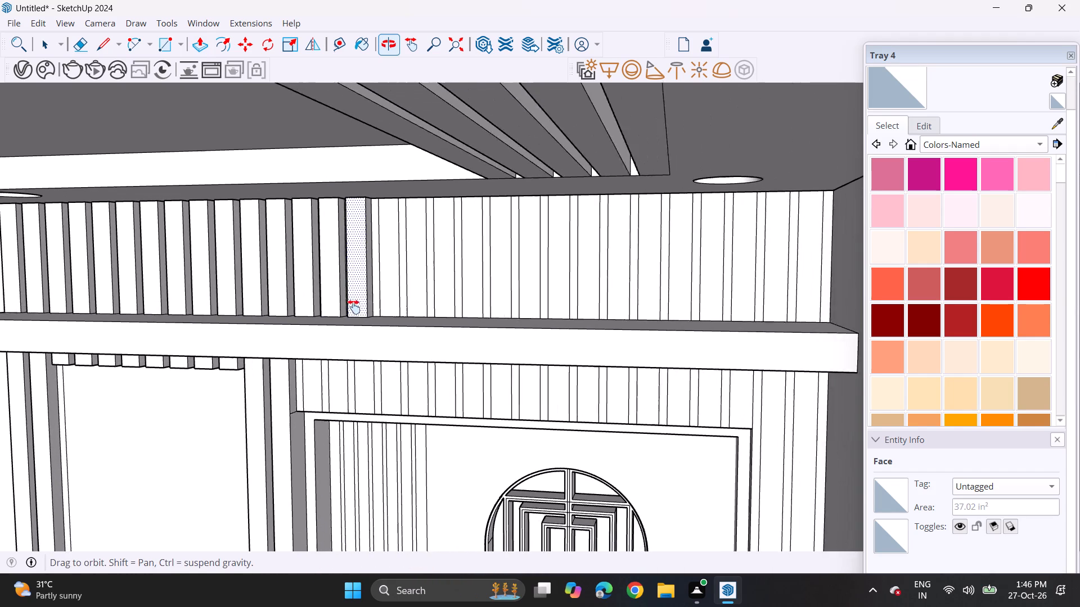
middle_click_drag(354, 307, 346, 308)
double_click(376, 288)
double_click(405, 289)
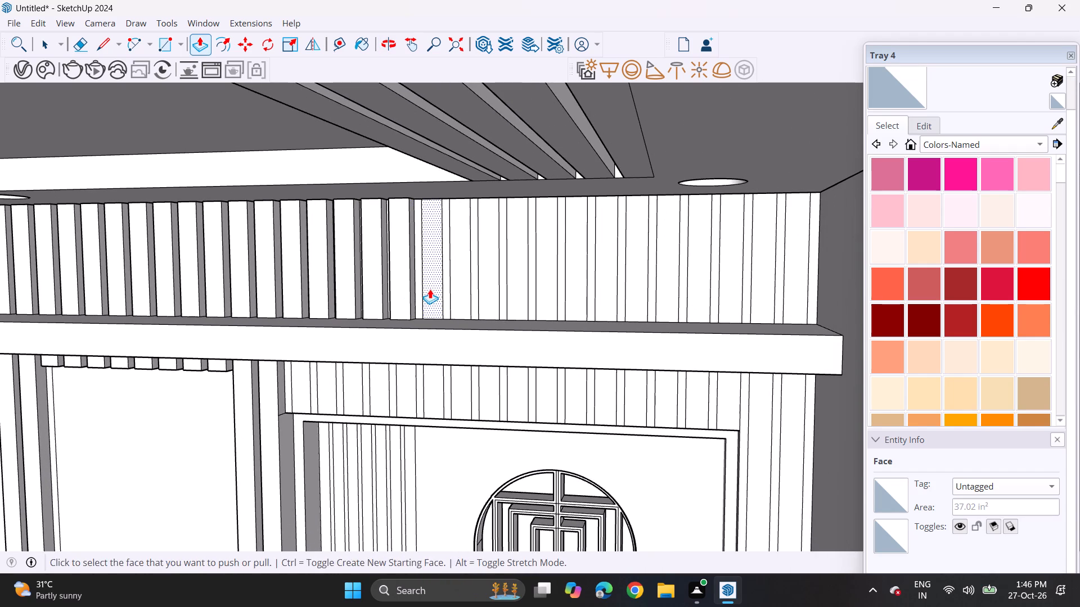
double_click(430, 289)
double_click(458, 289)
double_click(481, 286)
double_click(511, 286)
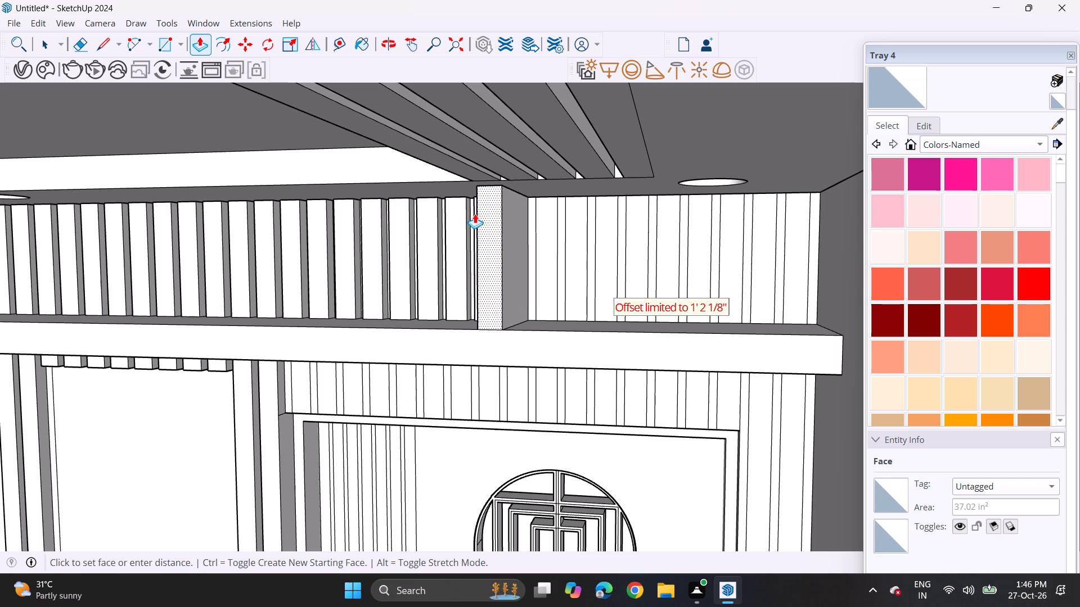
left_click(478, 214)
double_click(543, 270)
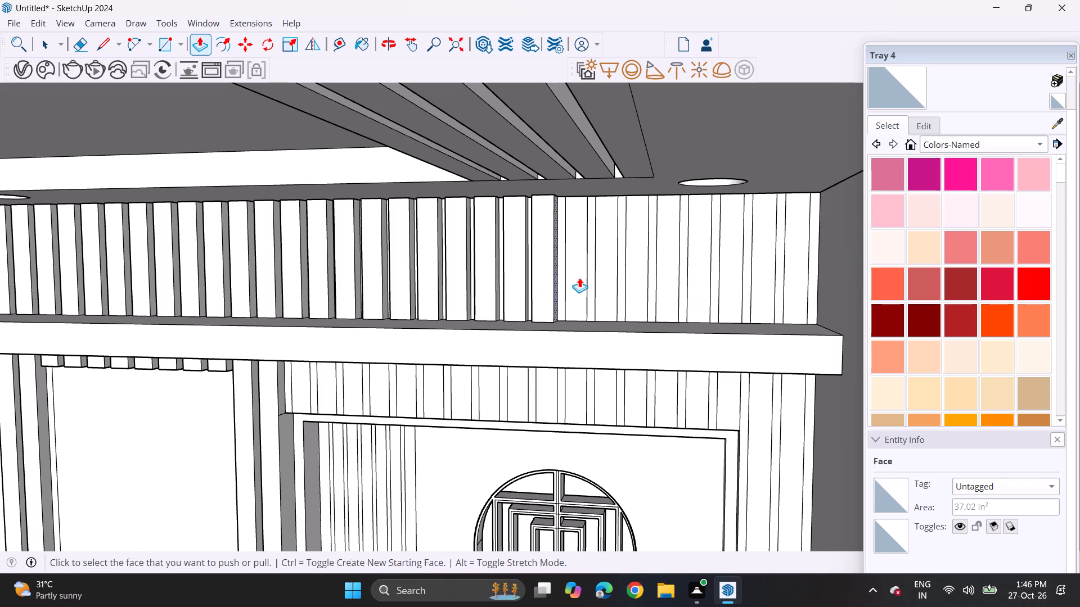
double_click(580, 279)
double_click(607, 284)
double_click(627, 289)
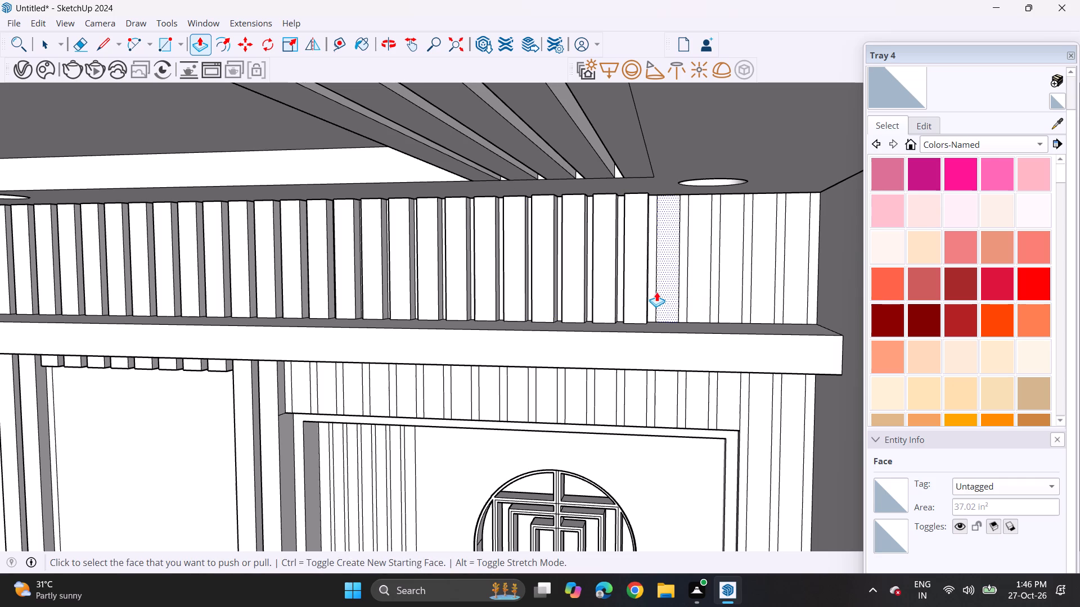
double_click(657, 292)
double_click(704, 297)
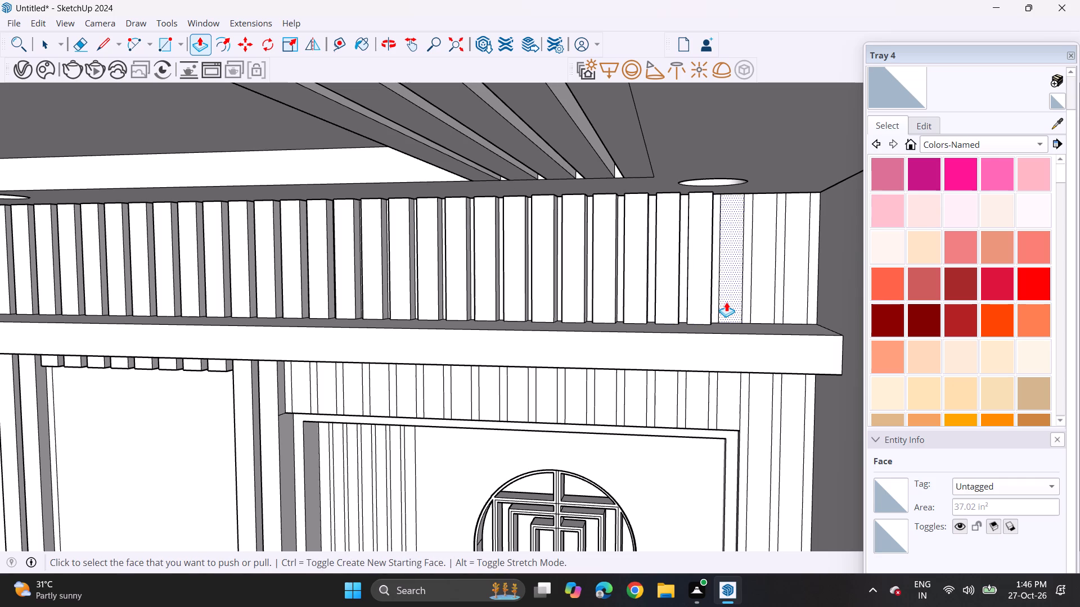
double_click(726, 302)
double_click(757, 302)
double_click(792, 301)
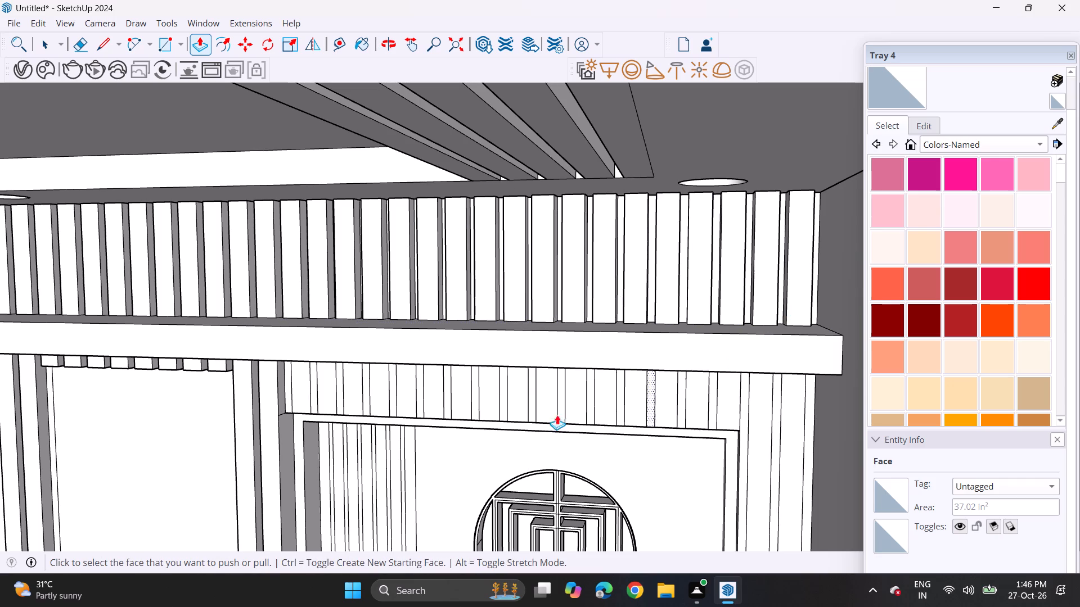
Extrude the eight leftmost short wide strips between the ledge and the door frame by the same depth.
double_click(304, 394)
double_click(328, 396)
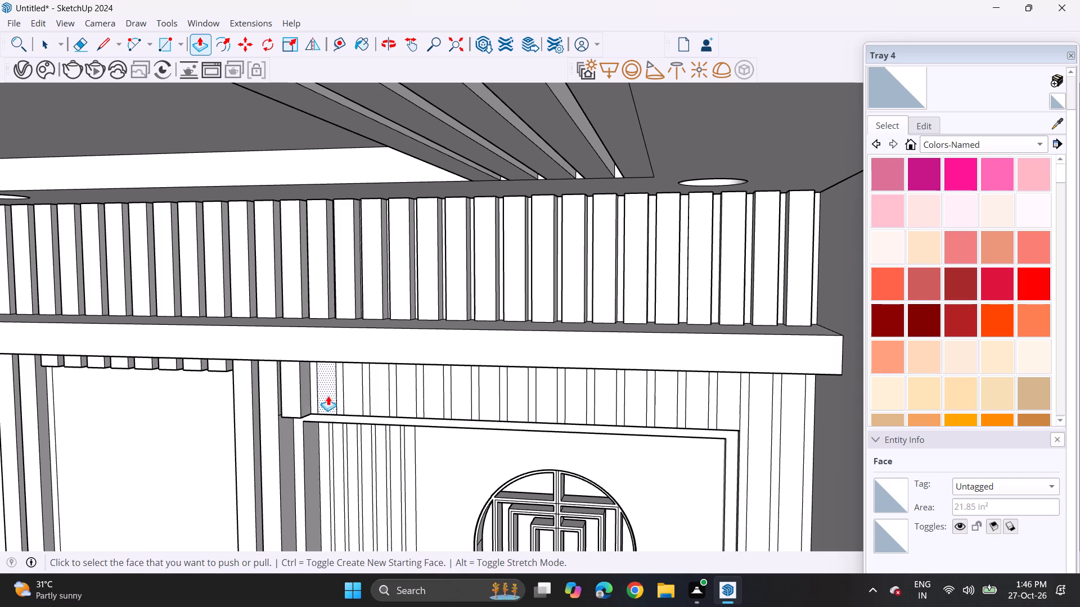
double_click(352, 401)
double_click(382, 407)
double_click(412, 405)
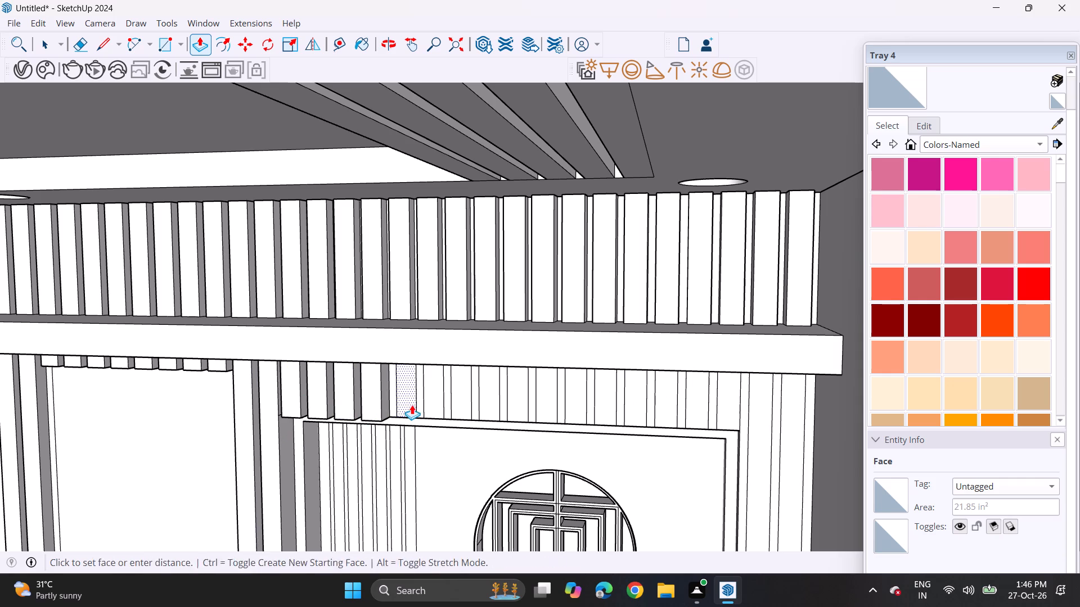
double_click(436, 403)
double_click(456, 401)
double_click(493, 402)
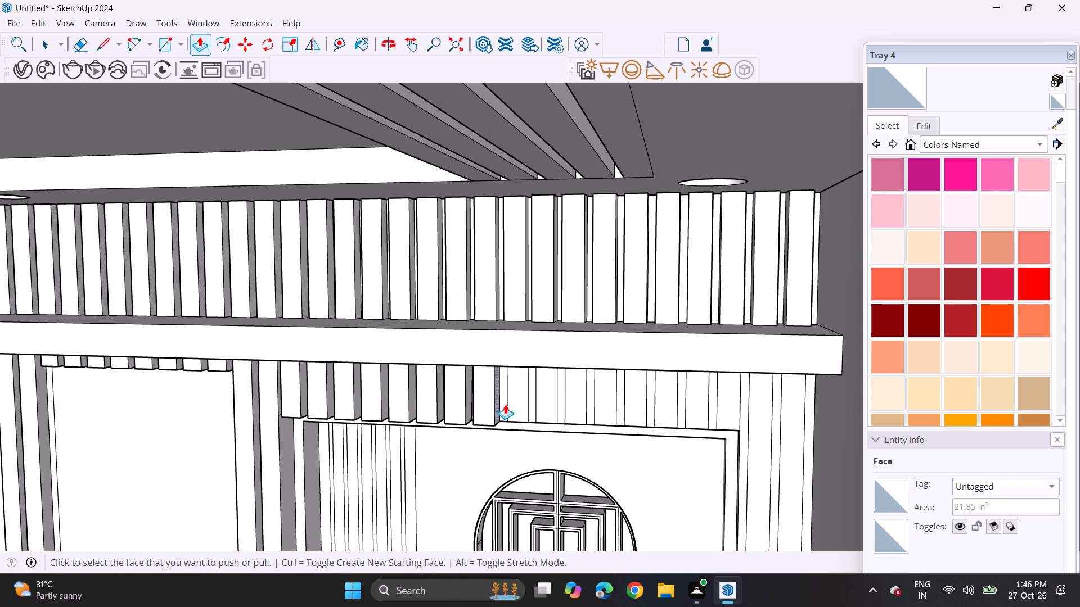
left_click(505, 404)
key("Escape")
Extrude the remaining short wide strips above the door and the two long strips right of it by the same depth.
double_click(508, 404)
double_click(555, 406)
double_click(571, 405)
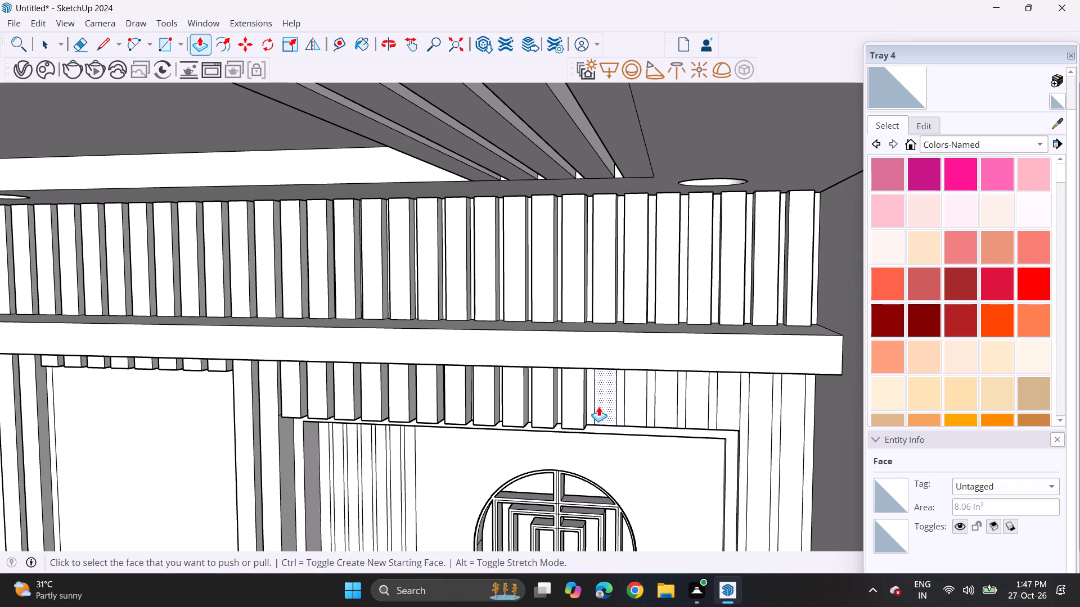
double_click(598, 406)
double_click(631, 407)
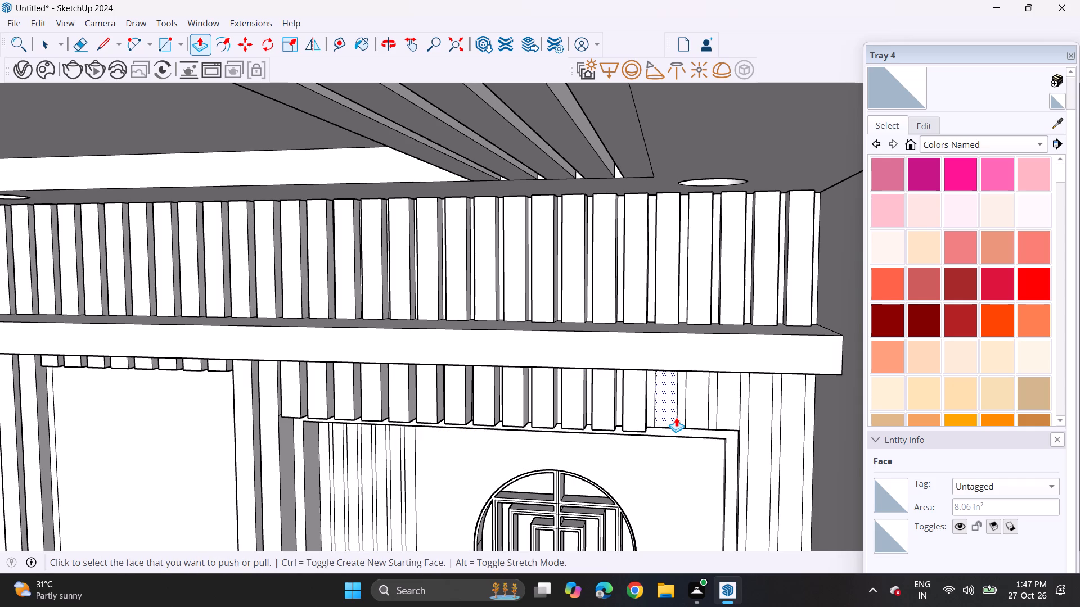
double_click(676, 417)
double_click(694, 413)
double_click(718, 412)
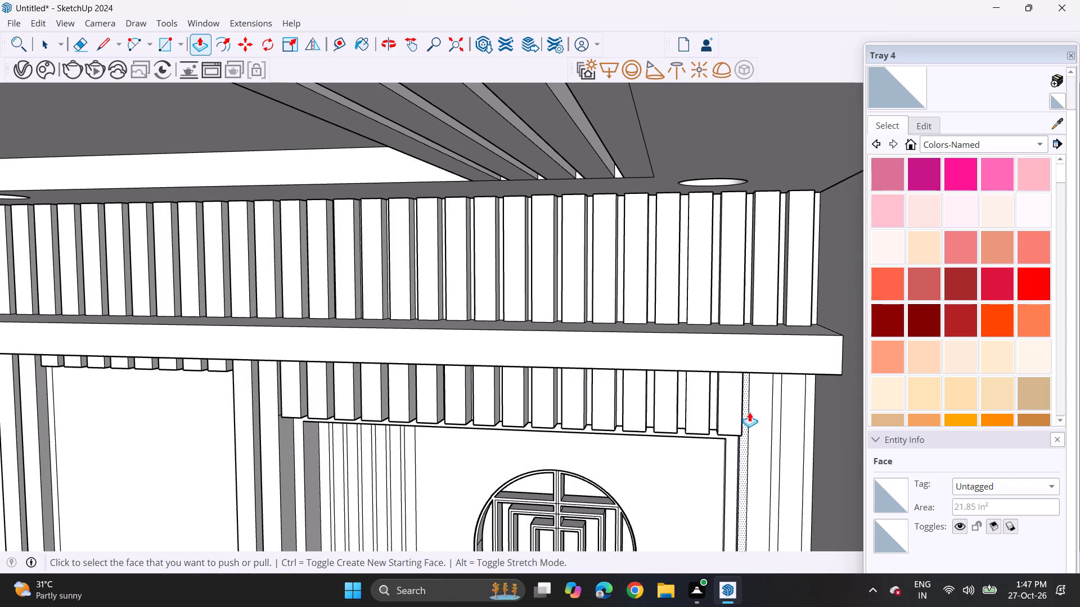
double_click(749, 412)
double_click(787, 427)
Extrude the wide vertical strips between the door frame's left side and the lattice panel by the same depth, from left to right.
scroll(716, 465, "down", 3)
scroll(710, 493, "up", 1)
middle_click_drag(710, 493, 732, 295)
middle_click_drag(679, 481, 678, 243, "shift")
middle_click_drag(598, 423, 629, 286, "shift")
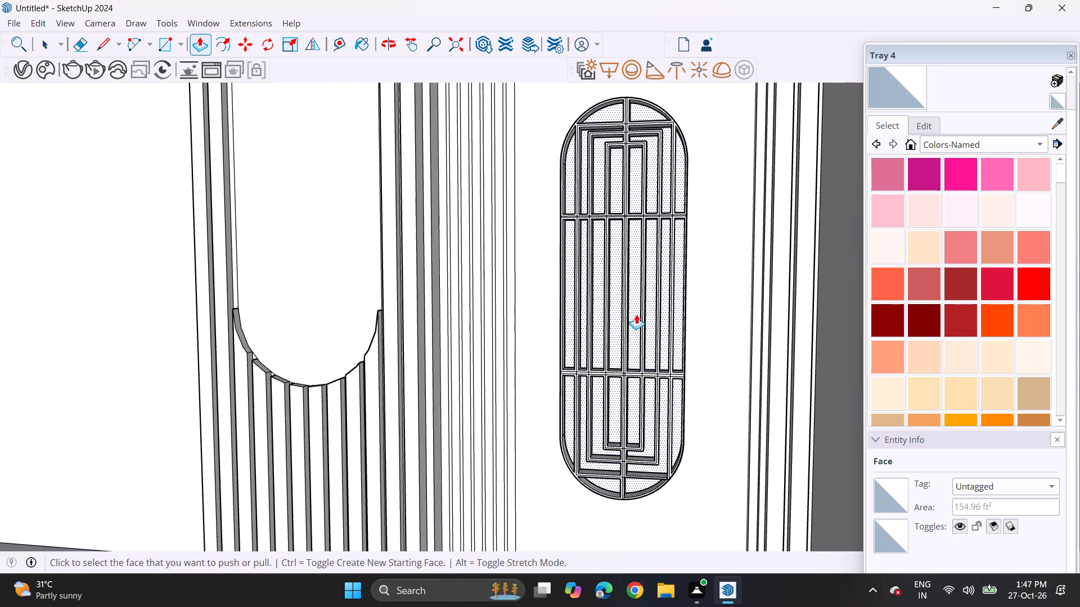
middle_click_drag(637, 315, 725, 319)
scroll(431, 422, "up", 1)
scroll(431, 422, "down", 1)
scroll(431, 422, "up", 3)
middle_click_drag(454, 402, 358, 456)
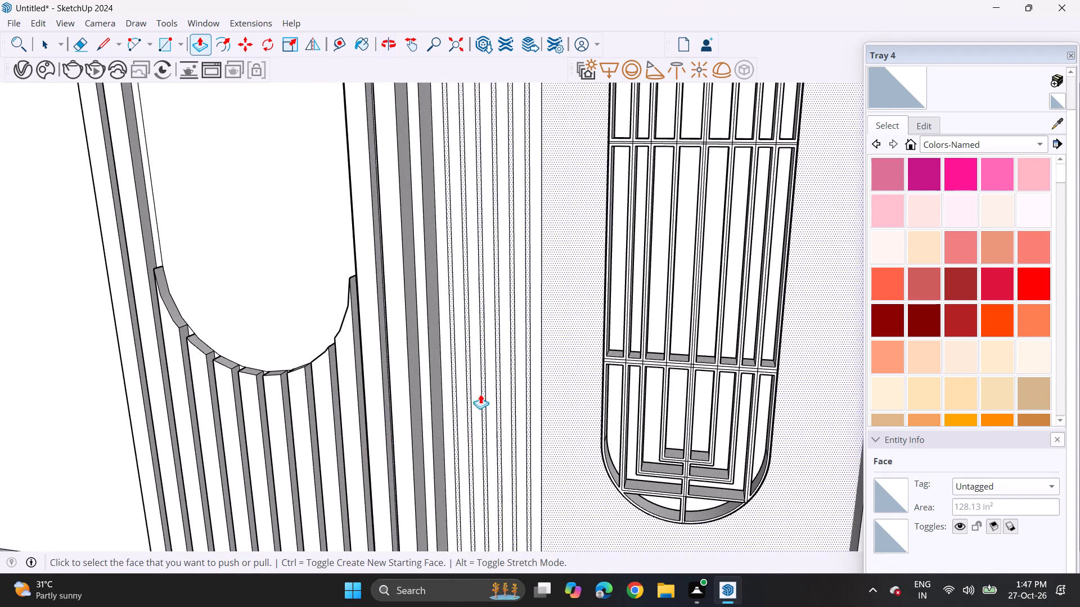
scroll(460, 406, "up", 4)
double_click(444, 416)
double_click(460, 413)
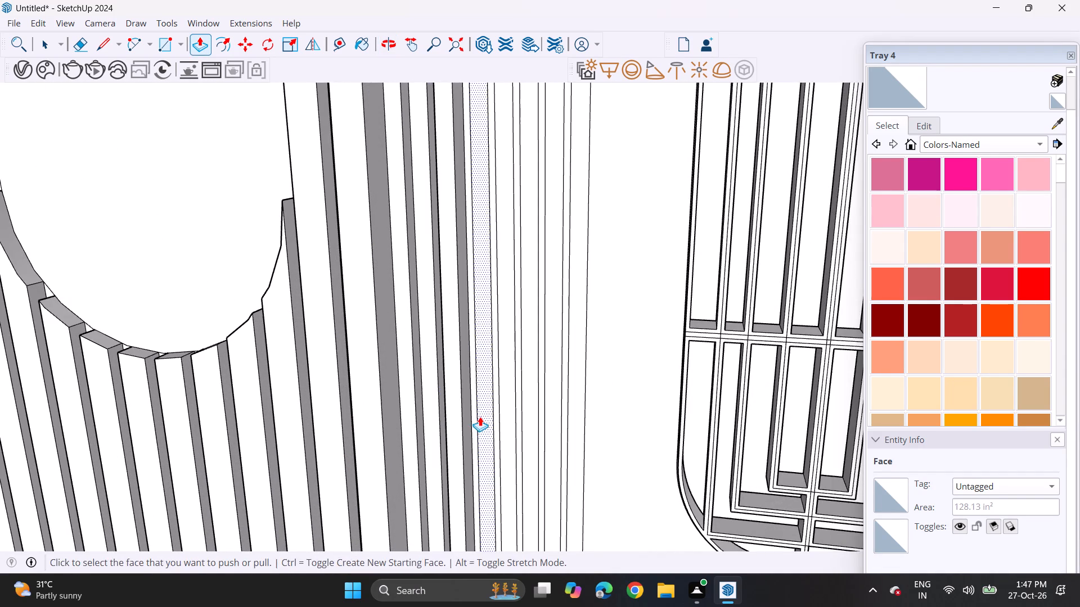
double_click(481, 416)
double_click(507, 423)
double_click(527, 424)
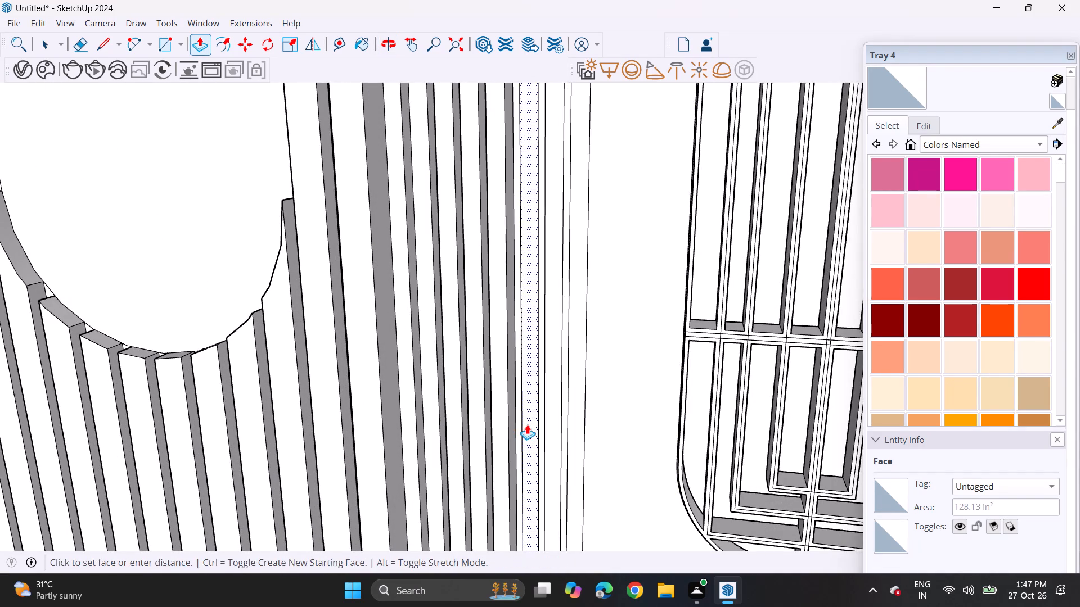
double_click(553, 424)
double_click(573, 431)
Draw a vertical line closing the recess's left side, from the front end of the rounded edge up to the short strips.
middle_click_drag(571, 451, 599, 393)
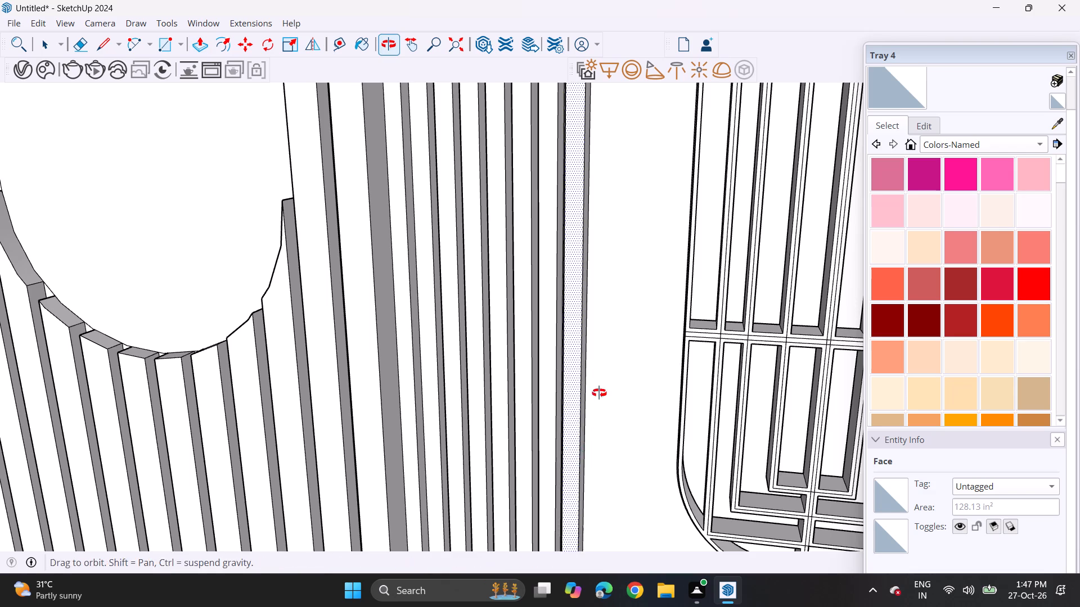
middle_click_drag(599, 393, 618, 331)
scroll(618, 330, "up", 1)
scroll(596, 350, "down", 13)
scroll(583, 408, "down", 2)
middle_click_drag(582, 407, 599, 433)
scroll(585, 418, "down", 2)
middle_click_drag(582, 407, 582, 430)
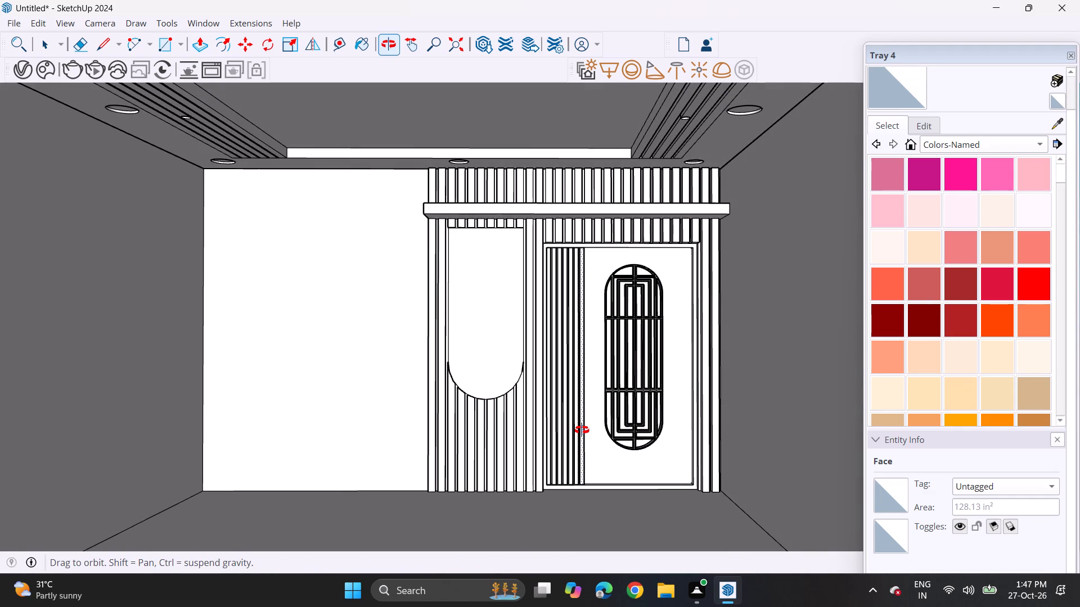
middle_click_drag(582, 430, 583, 436)
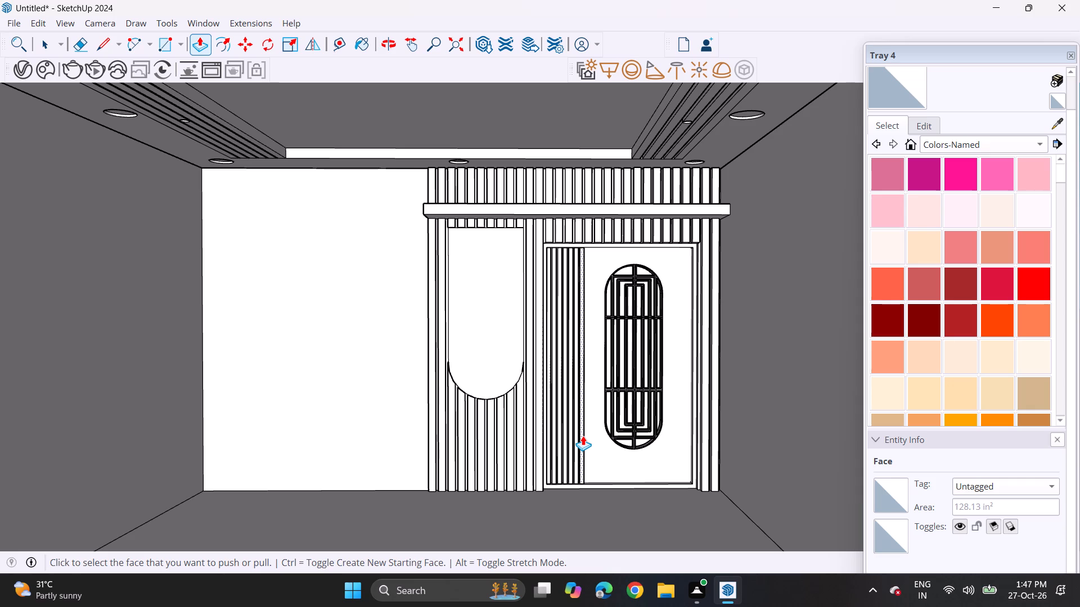
scroll(462, 233, "up", 7)
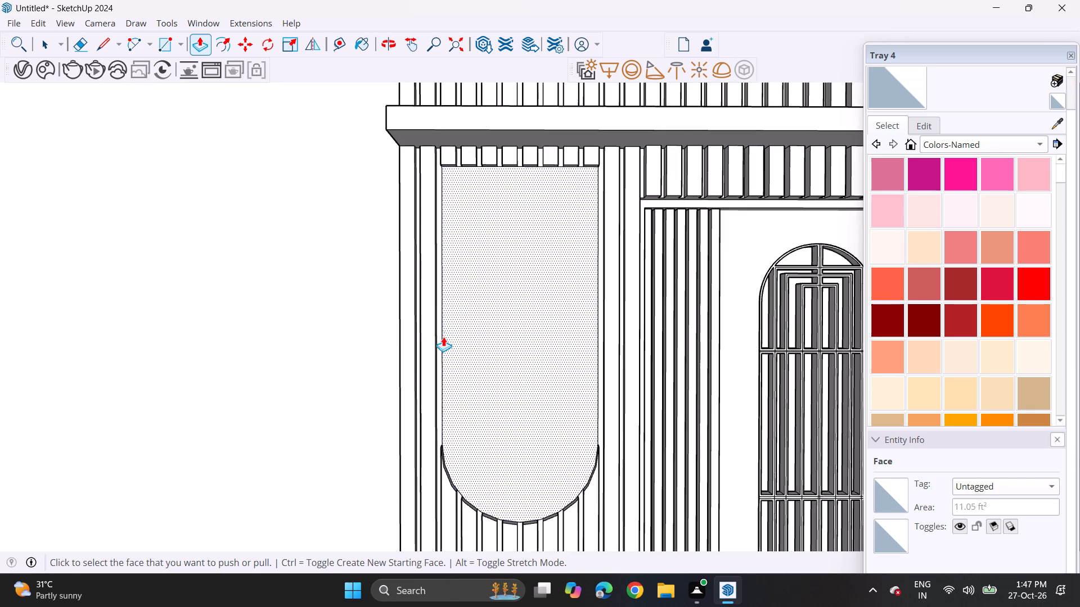
scroll(441, 345, "up", 1)
left_click(97, 45)
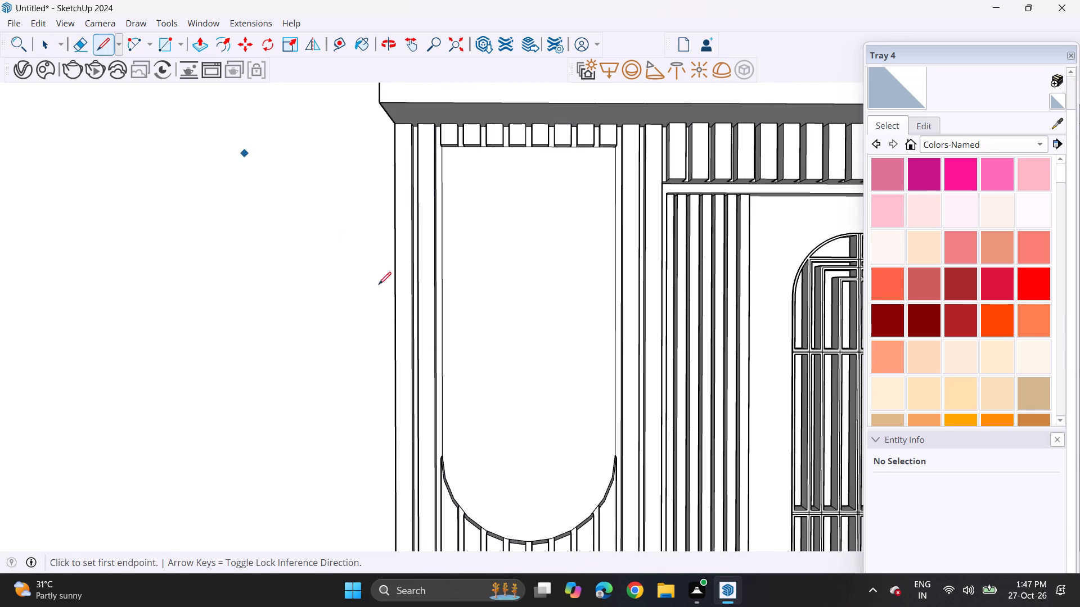
left_click(441, 462)
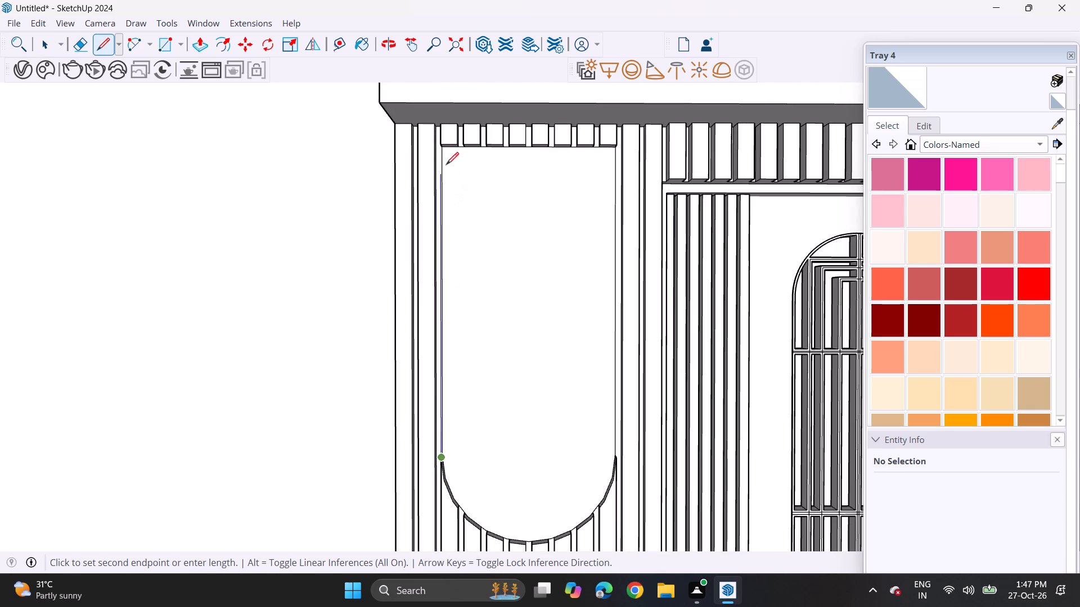
left_click(443, 144)
Draw a vertical line closing the recess's right side, from the short strips down to the front end of the rounded edge.
middle_click_drag(478, 247, 339, 297)
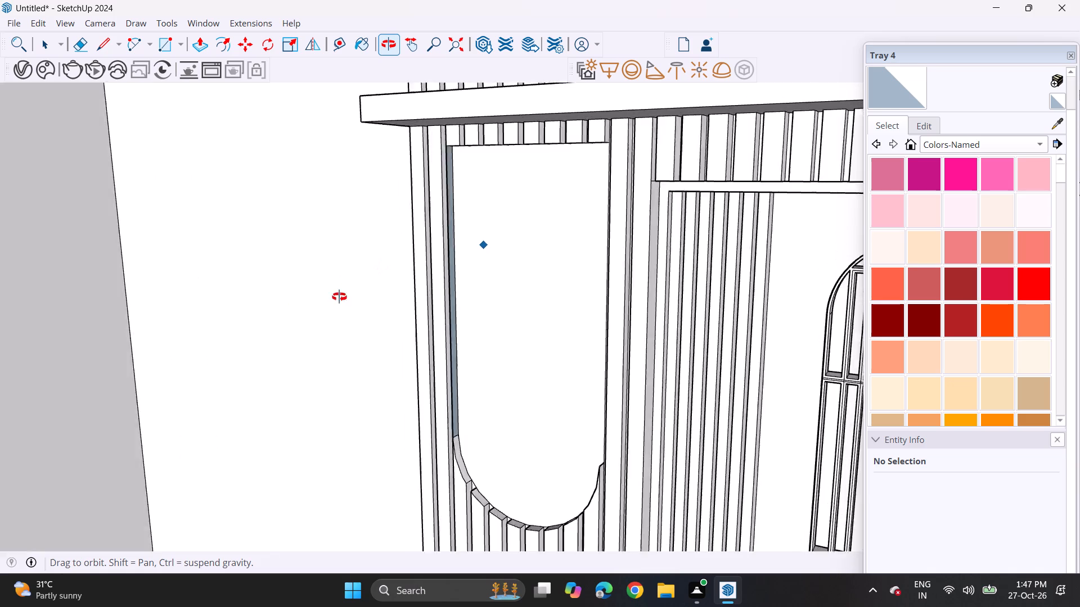
middle_click_drag(339, 297, 652, 244)
left_click(607, 157)
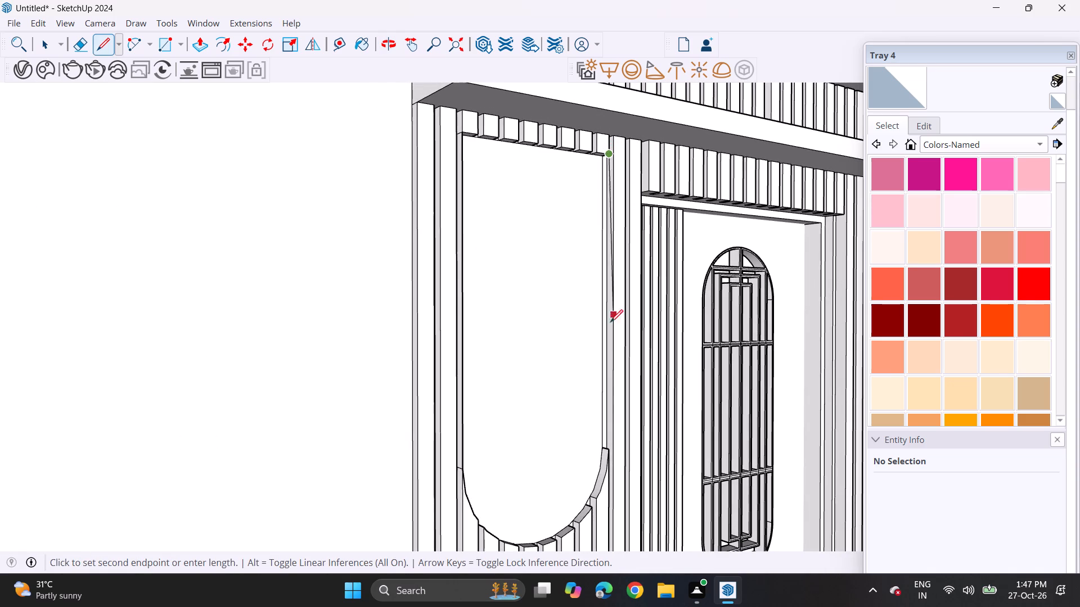
left_click(609, 454)
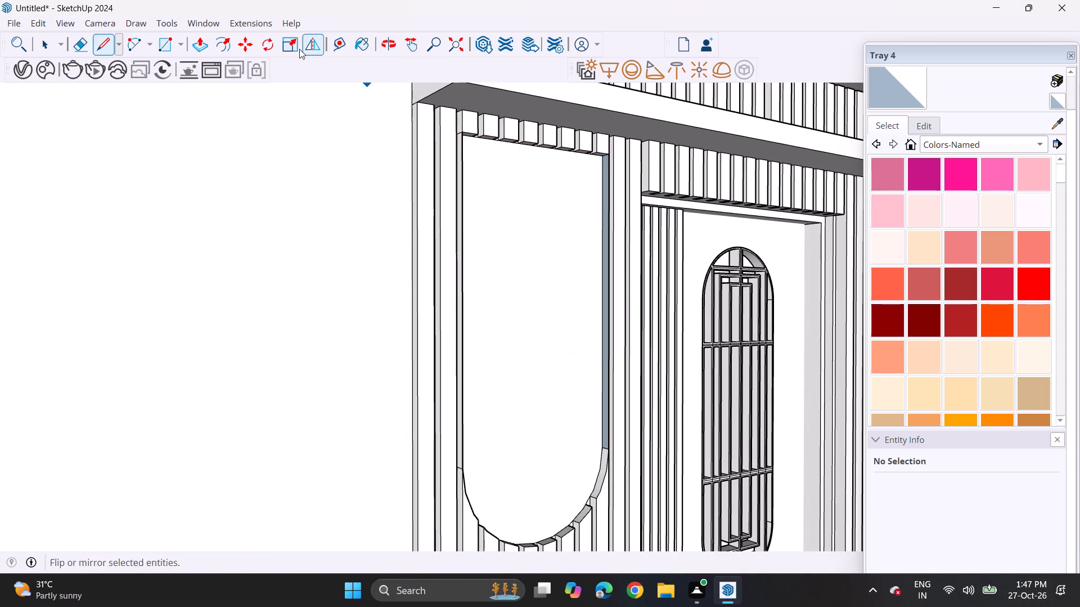
Push/Pull the narrow right side face of the recess slightly toward the recess's middle.
left_click(197, 46)
middle_click_drag(535, 292, 533, 328)
scroll(629, 322, "up", 3)
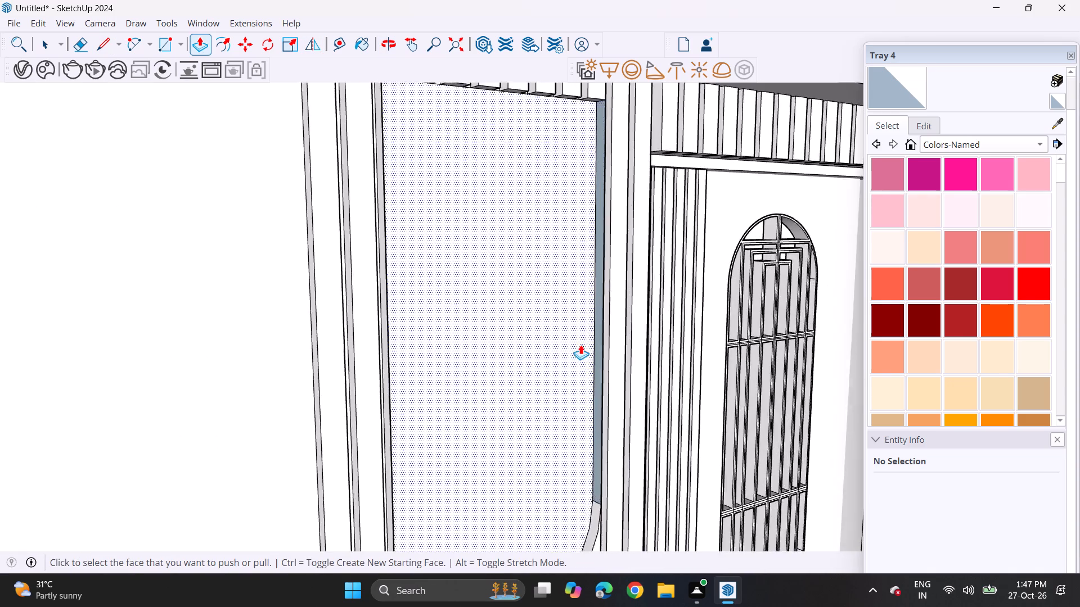
scroll(580, 345, "down", 1)
scroll(581, 345, "up", 2)
scroll(582, 345, "down", 1)
scroll(582, 345, "up", 2)
left_click(598, 359)
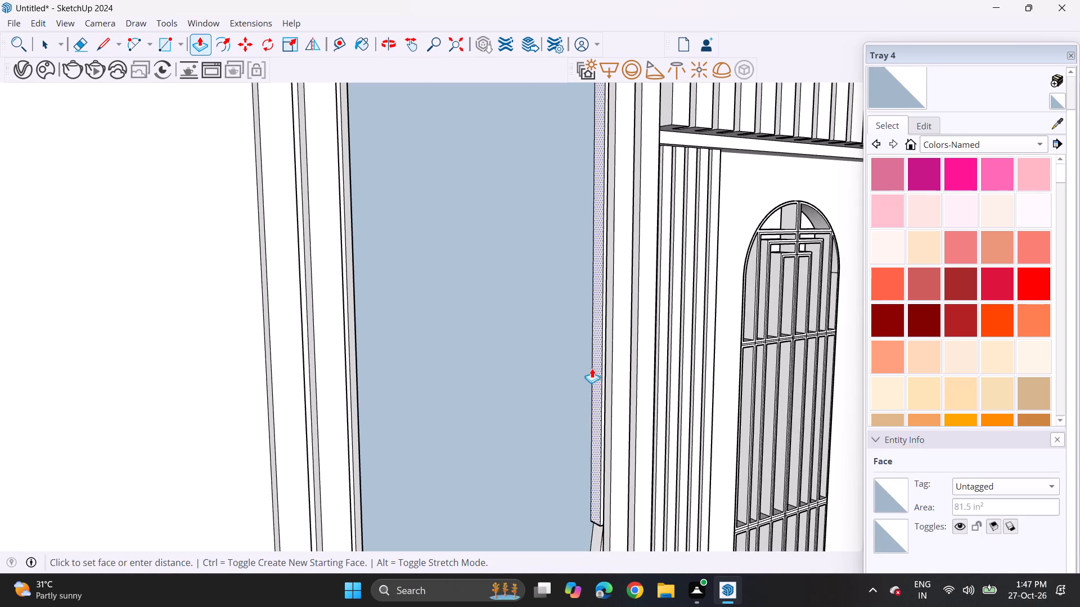
left_click(597, 365)
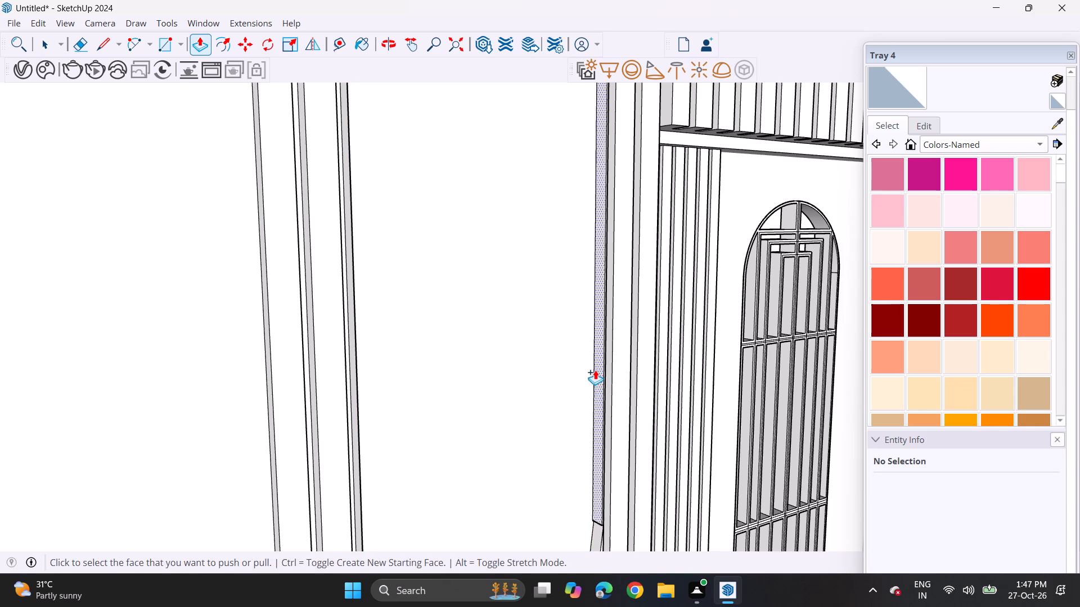
Extrude the narrow left side face of the recess by the same distance as the right one.
middle_click_drag(596, 372, 348, 387)
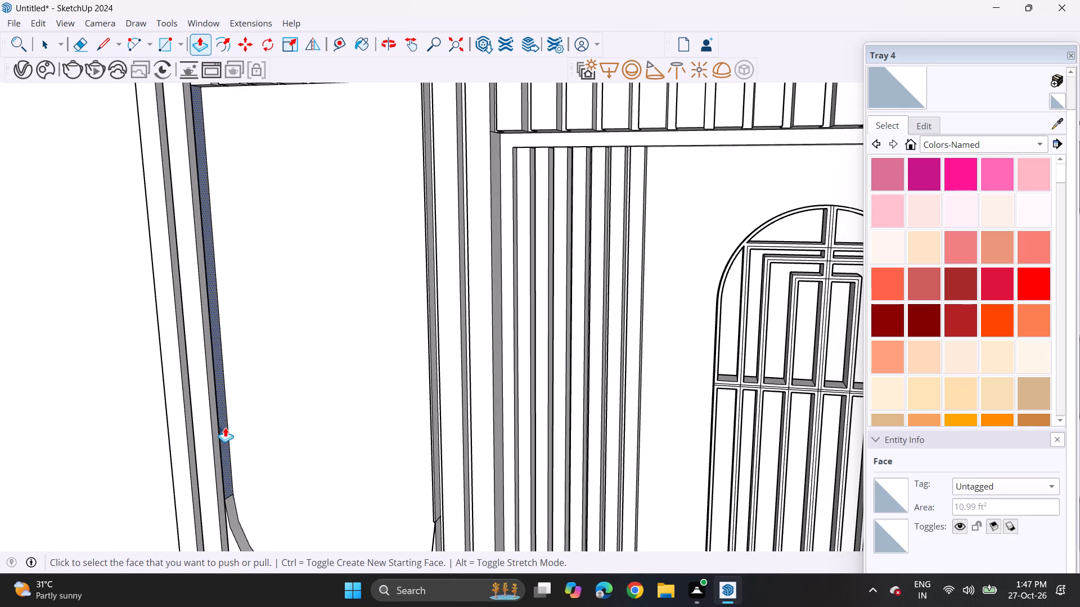
double_click(225, 427)
middle_click_drag(246, 443, 304, 436)
scroll(309, 431, "up", 1)
scroll(305, 425, "down", 6)
middle_click_drag(302, 452, 401, 438, "shift")
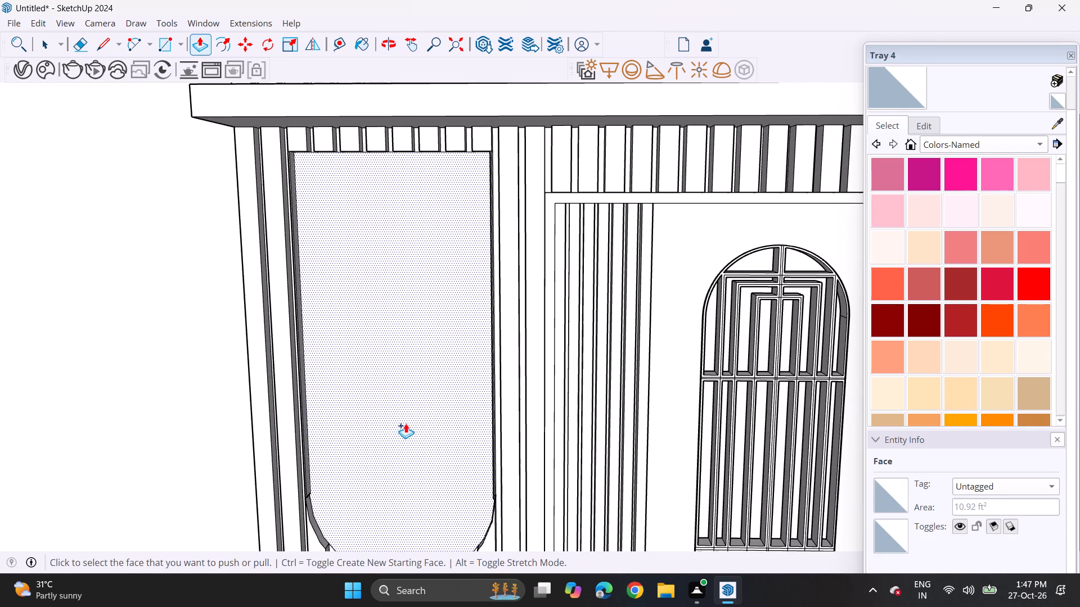
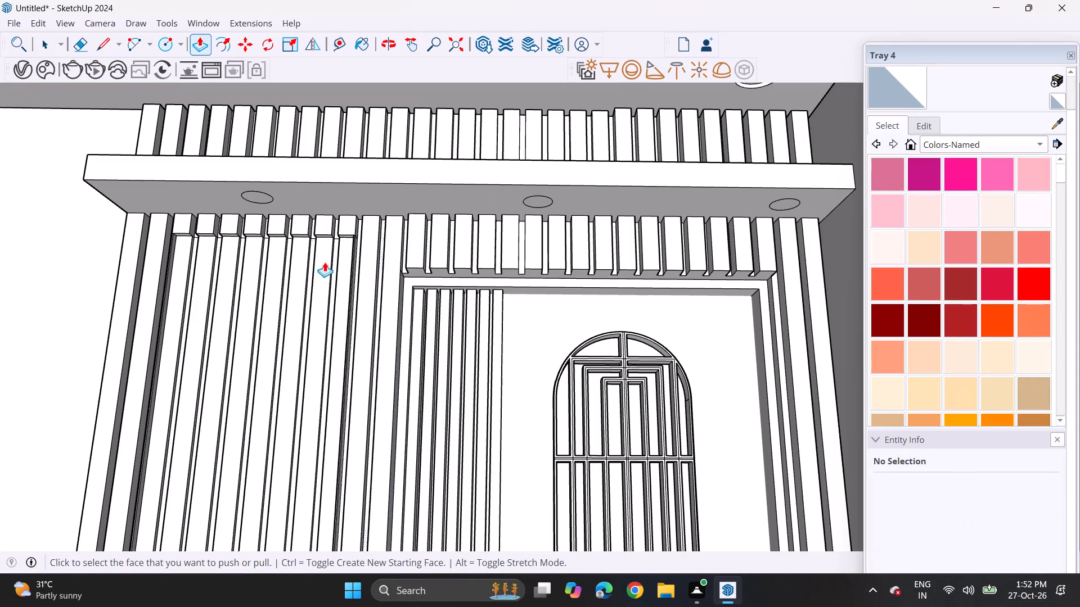
Push/Pull the three circles on the shelf's underside up into the shelf by the same depth as light recesses.
left_click(257, 201)
left_click(259, 196)
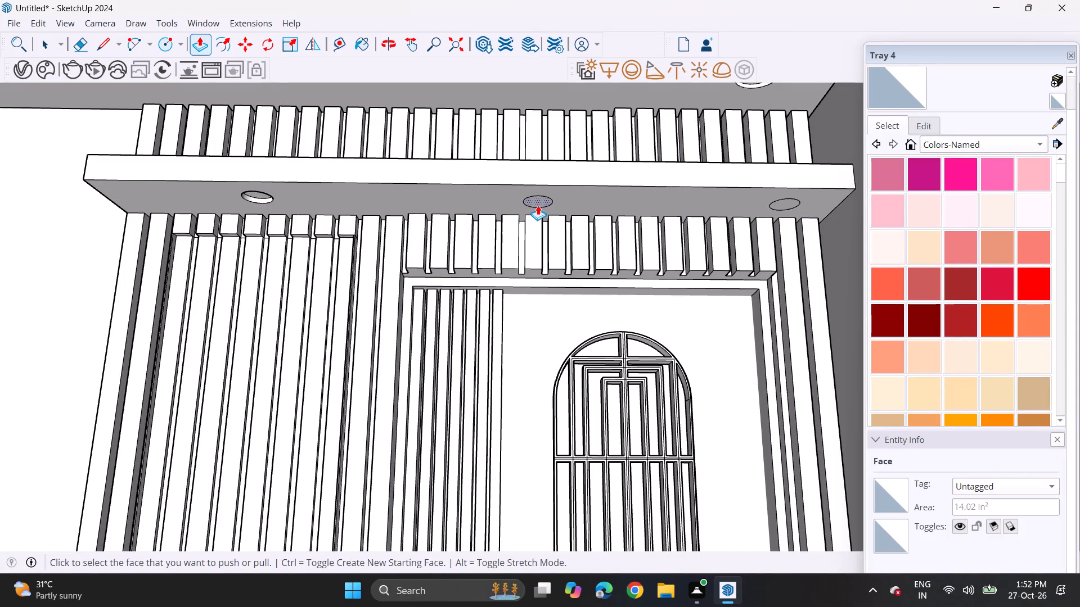
double_click(538, 205)
double_click(780, 211)
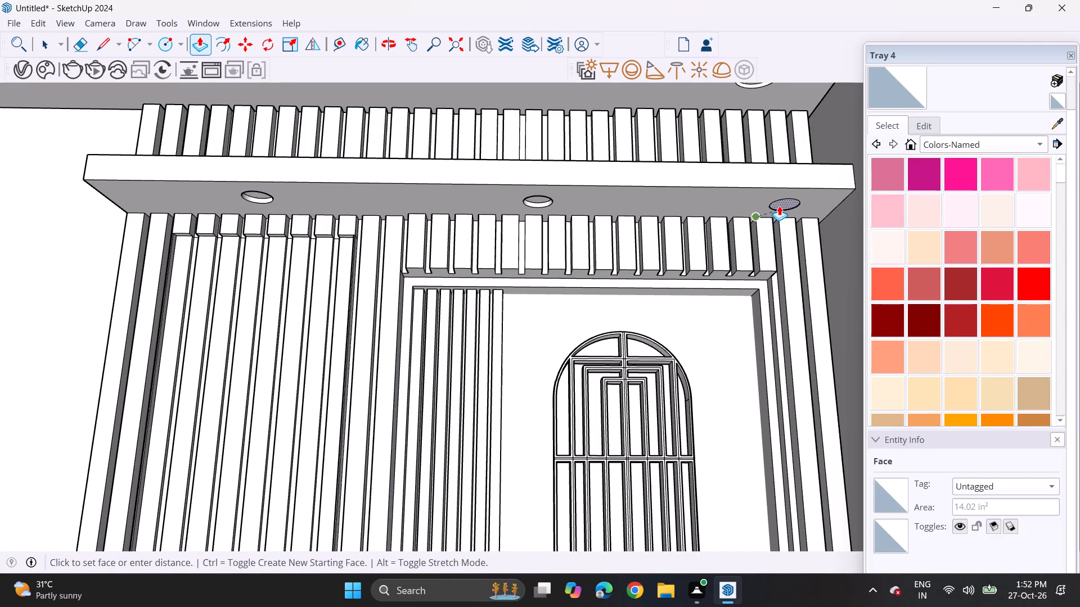
left_click(779, 206)
Examine the shelf, the lattice door and the rounded recess in the striped wall.
middle_click_drag(624, 245, 618, 273)
scroll(605, 287, "down", 3)
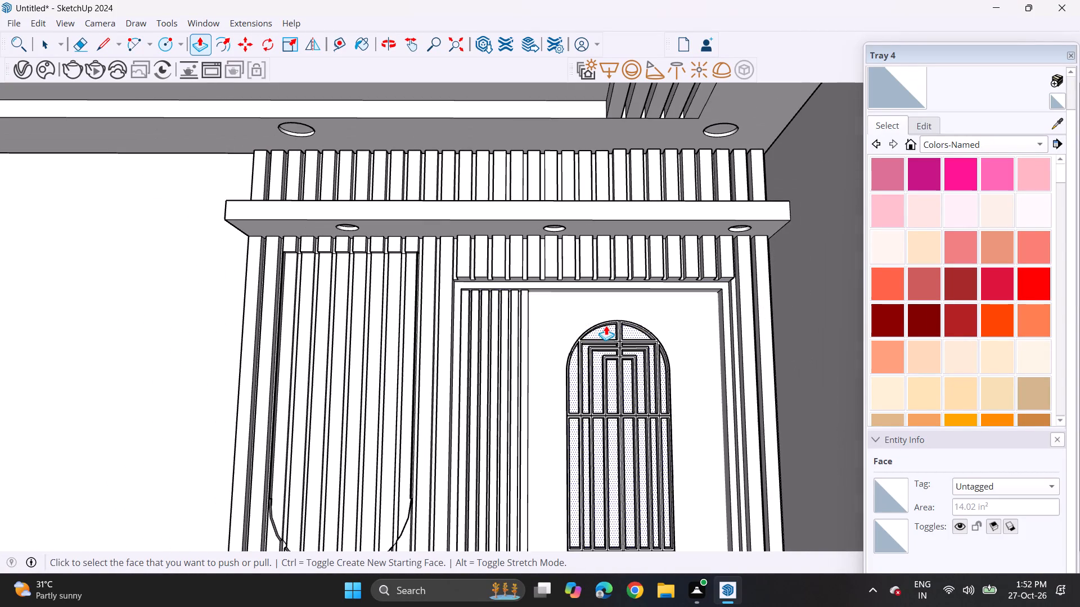
scroll(609, 342, "up", 1)
scroll(610, 345, "down", 1)
scroll(610, 346, "up", 1)
middle_click_drag(624, 369, 628, 217, "shift")
middle_click_drag(614, 250, 615, 305)
scroll(608, 334, "up", 1)
scroll(606, 342, "down", 2)
scroll(608, 348, "up", 1)
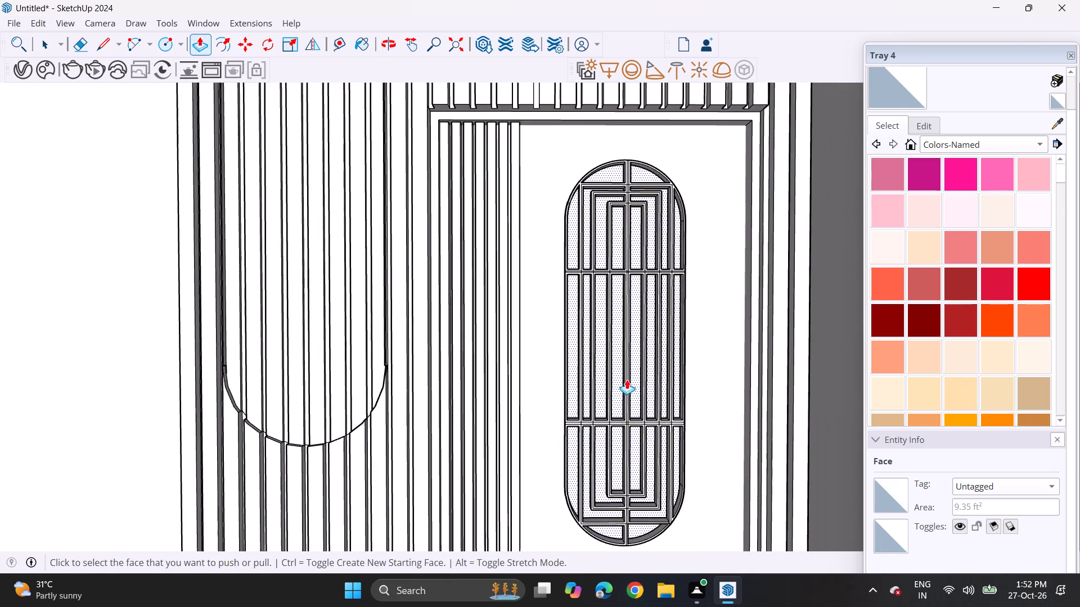
middle_click_drag(621, 384, 630, 329)
scroll(631, 323, "up", 1, "shift")
scroll(632, 322, "down", 4)
scroll(616, 348, "up", 1)
scroll(602, 357, "down", 4)
middle_click_drag(598, 355, 643, 376, "shift")
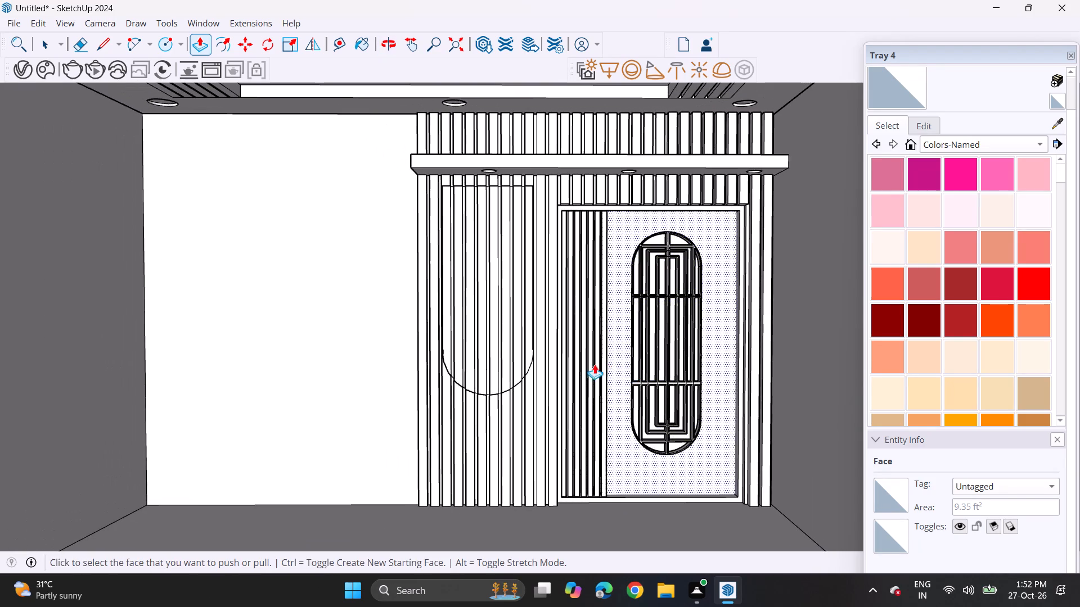
middle_click_drag(514, 361, 509, 432)
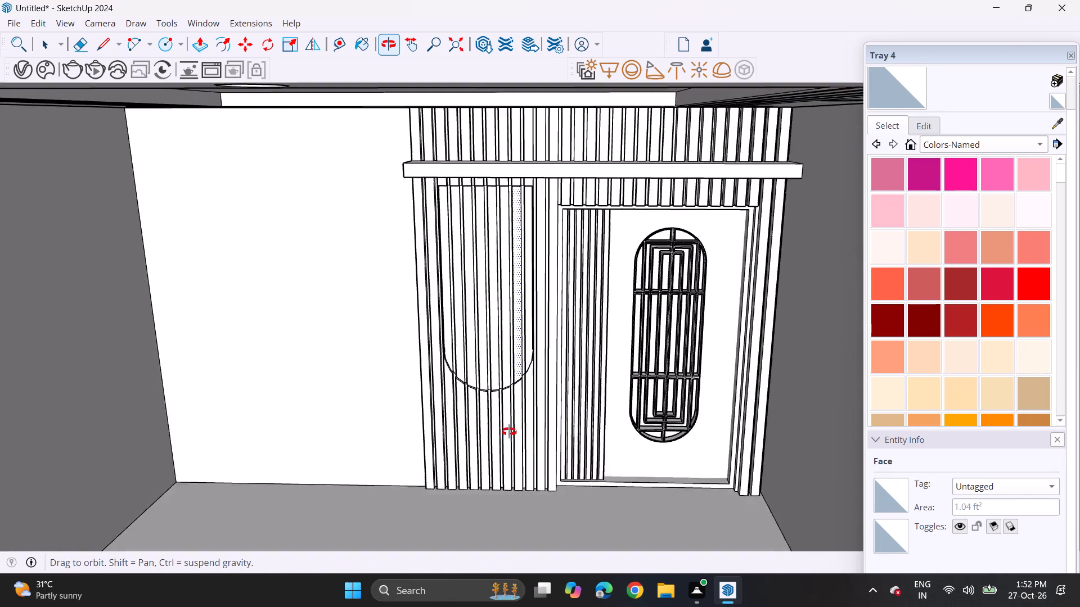
middle_click_drag(509, 432, 541, 429)
Draw a line along the recess's curved bottom edge, bridging the front of the first strip gap on its left side.
scroll(488, 377, "up", 19)
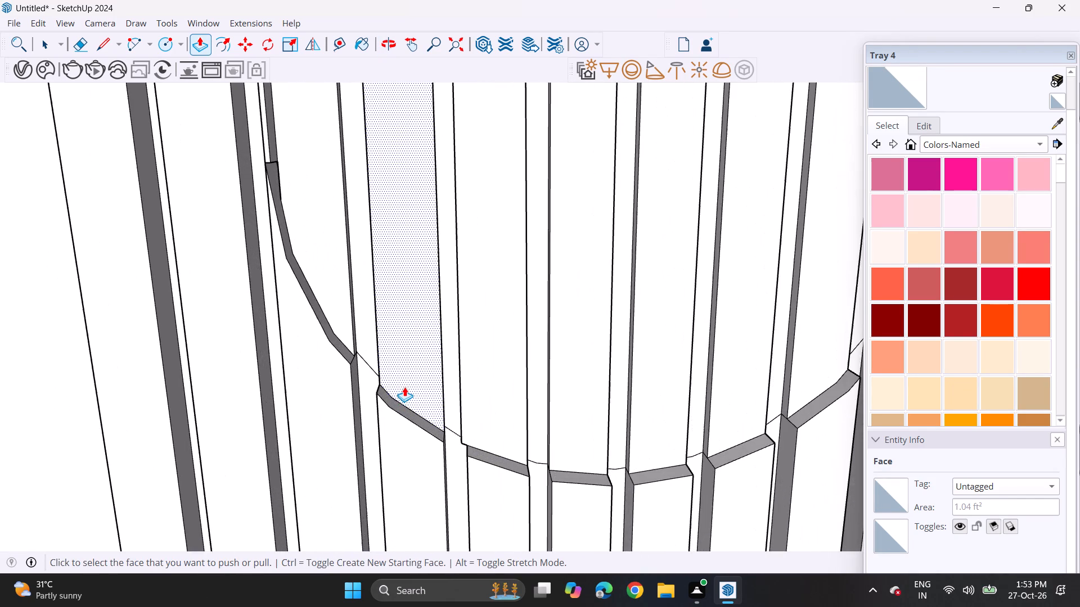
scroll(390, 387, "up", 3)
middle_click_drag(387, 387, 327, 406)
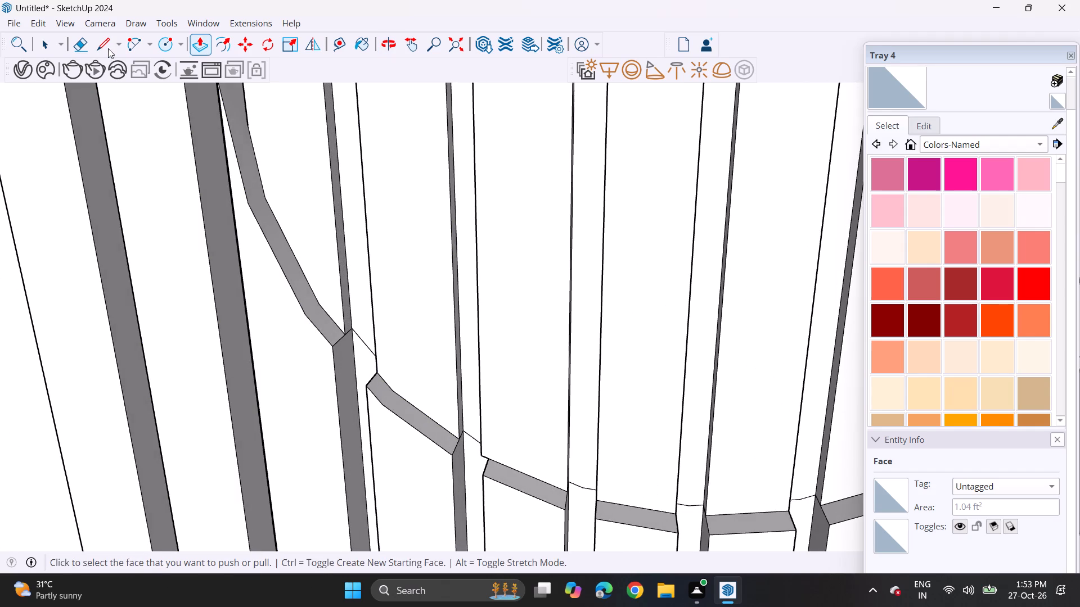
left_click(109, 44)
left_click(332, 347)
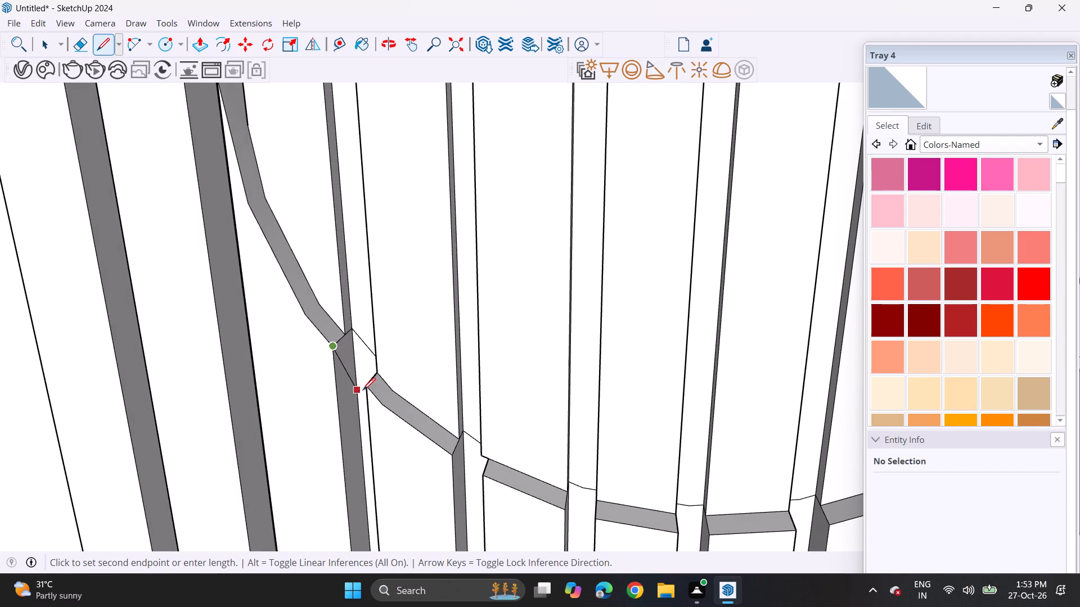
left_click(367, 390)
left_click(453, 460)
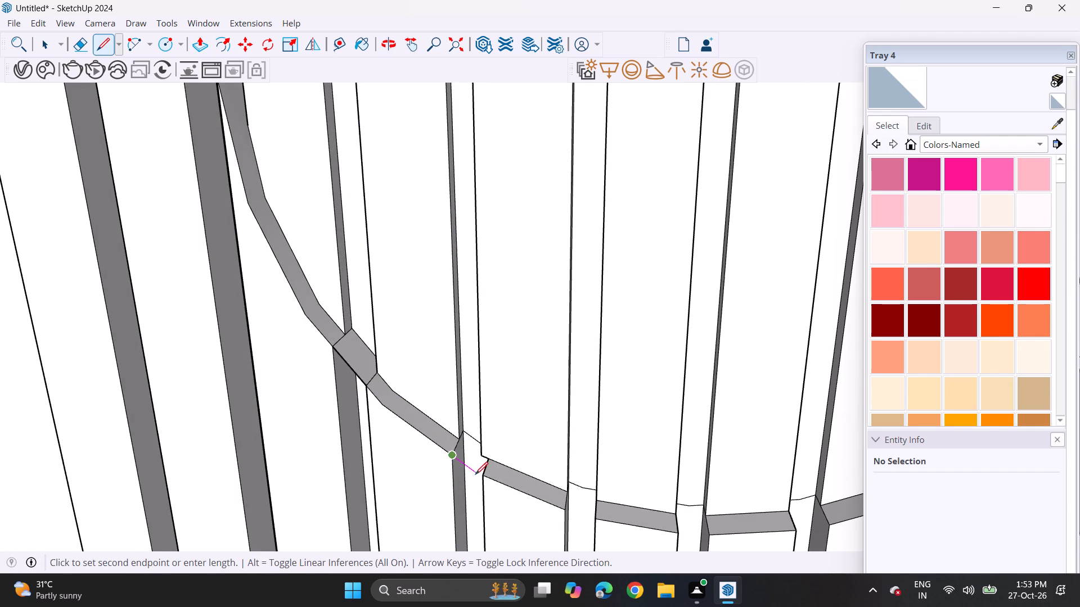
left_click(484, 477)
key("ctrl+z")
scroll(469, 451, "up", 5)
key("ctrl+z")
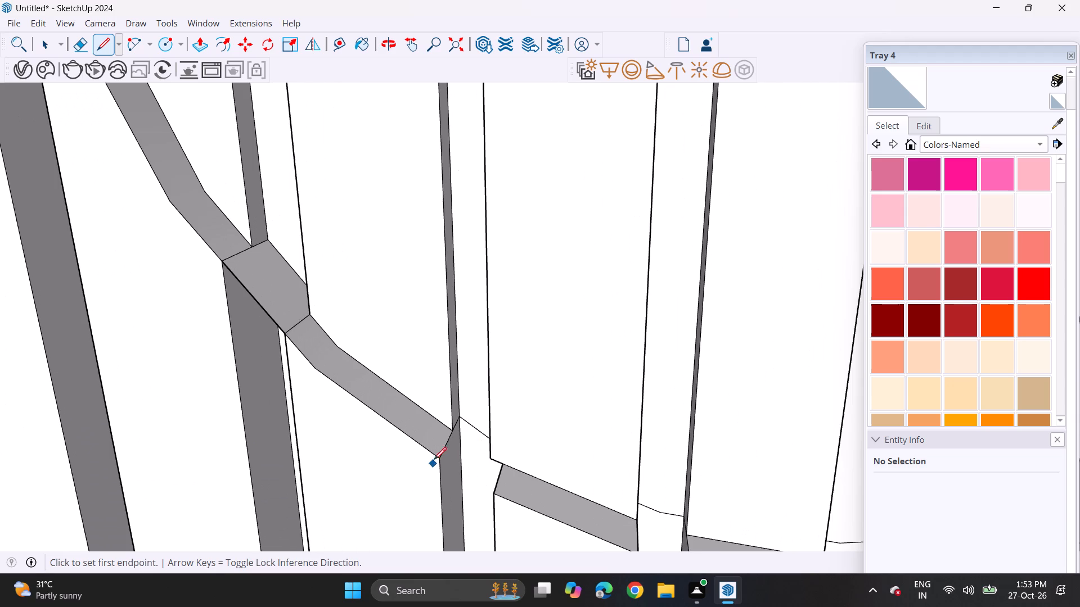
Draw lines bridging the front of the second and third strip gaps from the left along the recess's curved bottom edge.
left_click(440, 455)
left_click(493, 501)
scroll(542, 505, "down", 4)
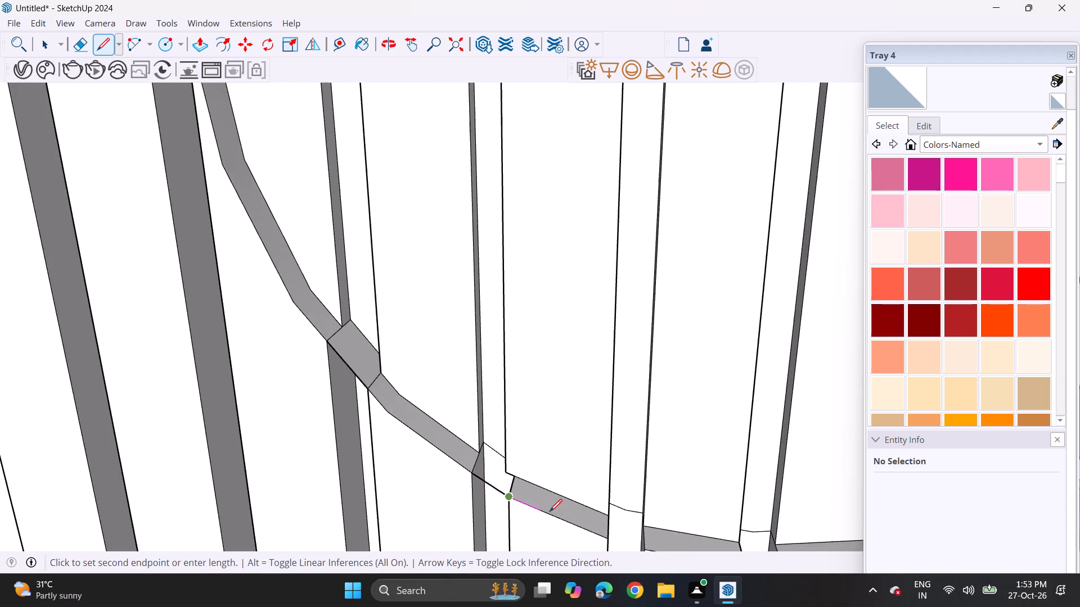
middle_click_drag(578, 515, 442, 414)
scroll(440, 413, "up", 1)
left_click(479, 443)
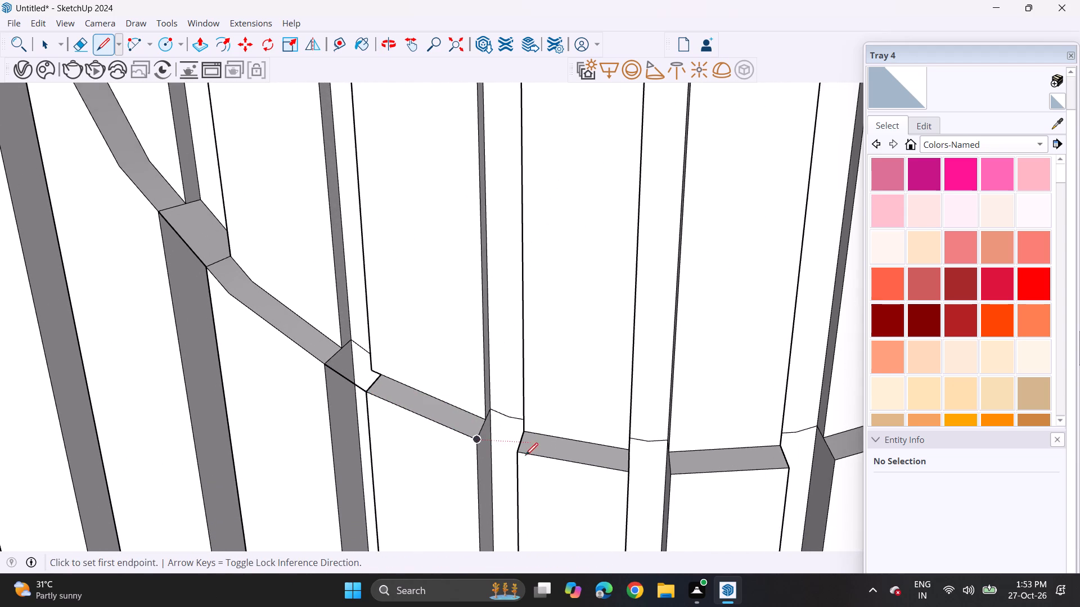
left_click(524, 453)
left_click(479, 439)
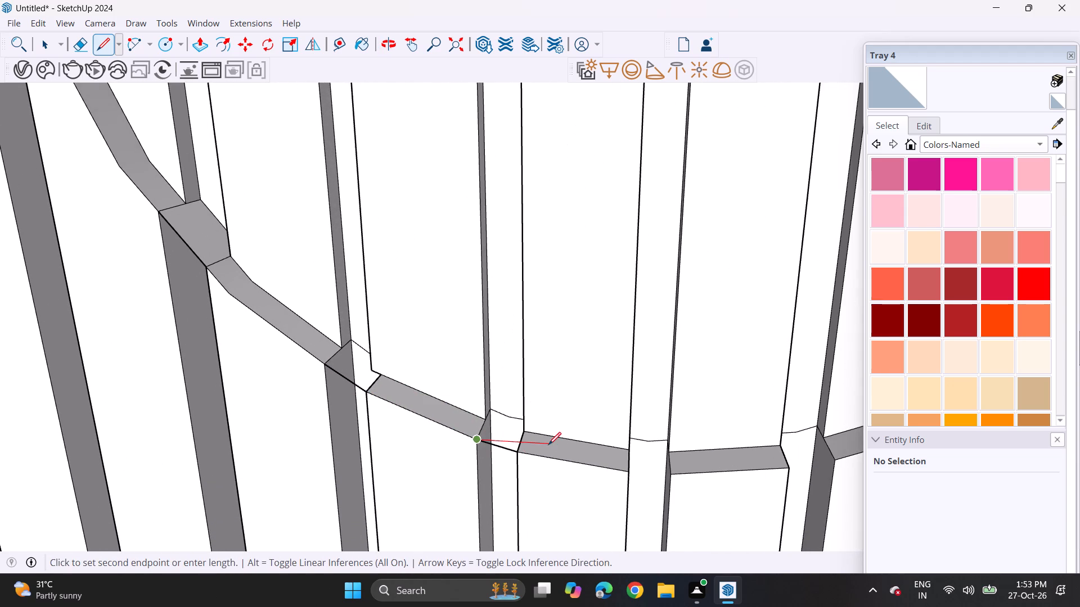
middle_click_drag(416, 385, 448, 306)
scroll(448, 306, "down", 4)
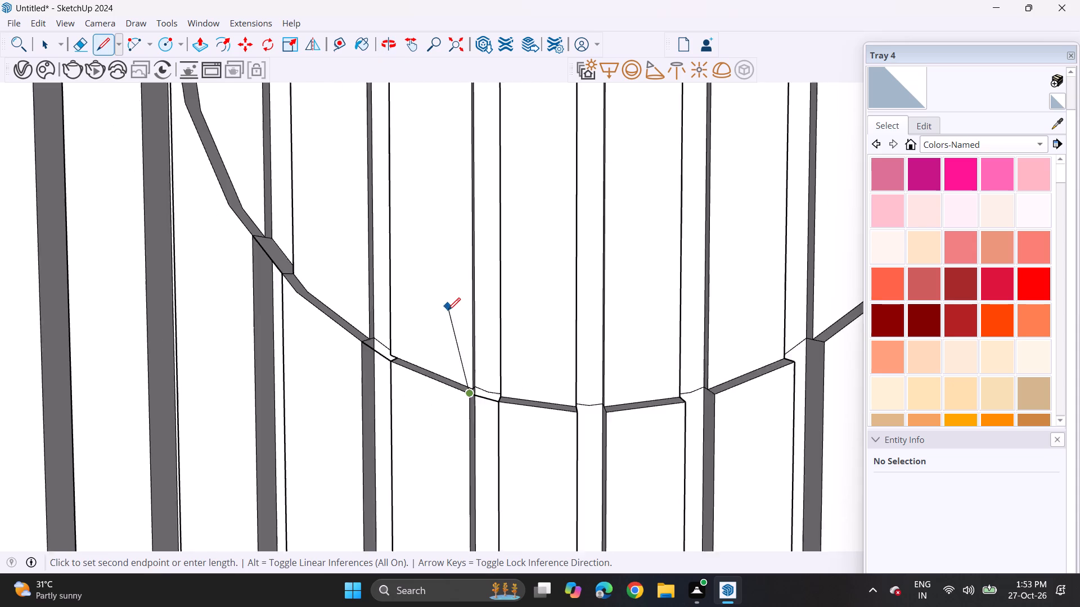
scroll(448, 310, "up", 1)
scroll(448, 310, "down", 5)
scroll(441, 341, "up", 1)
scroll(441, 345, "down", 9)
key("space")
scroll(472, 377, "up", 1)
middle_click_drag(472, 377, 480, 388)
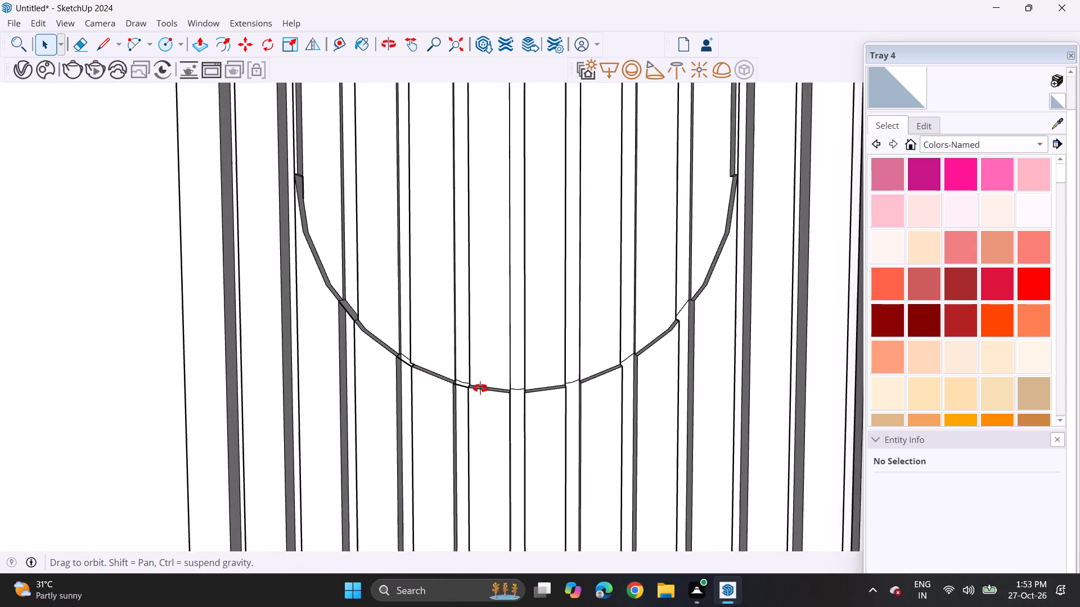
middle_click_drag(480, 388, 470, 449)
Draw lines bridging the front of the two strip gaps around the lowest part of the recess's curved edge.
left_click(99, 35)
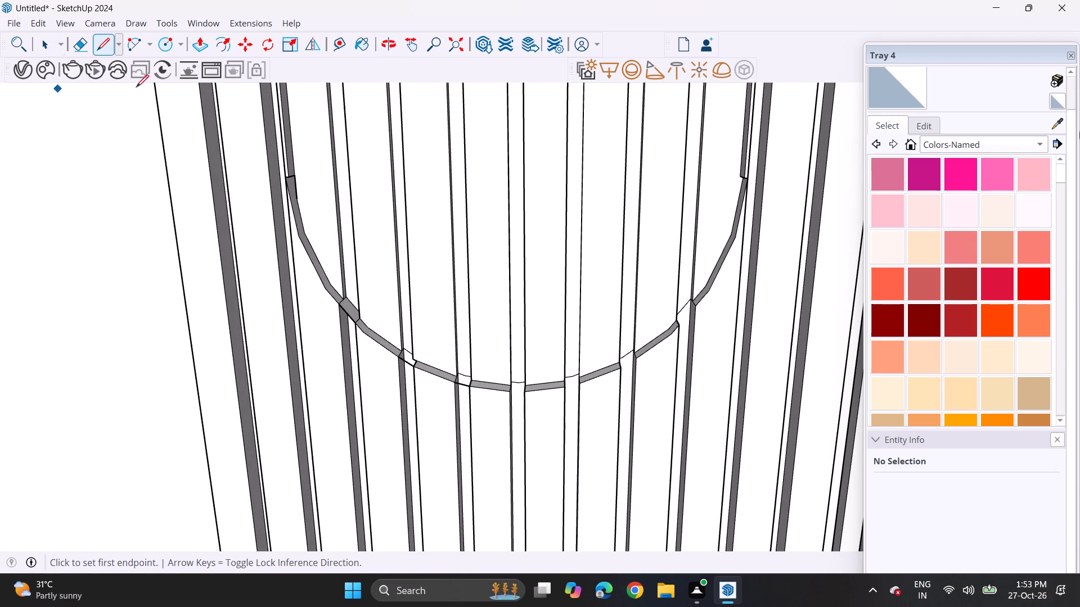
middle_click_drag(476, 347, 453, 402)
scroll(542, 413, "up", 3)
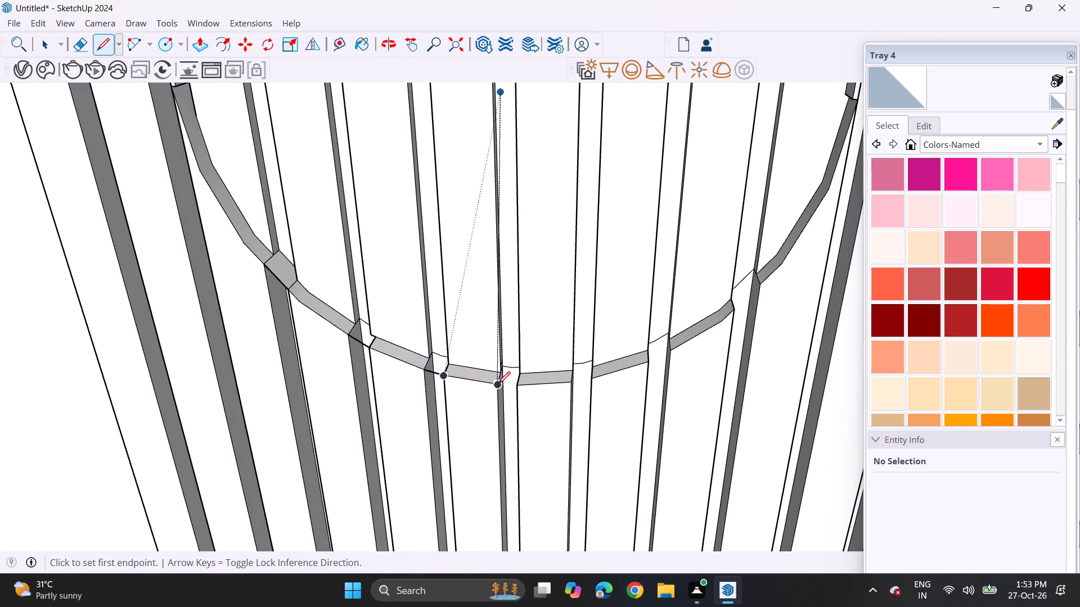
left_click(497, 384)
left_click(516, 387)
left_click(573, 381)
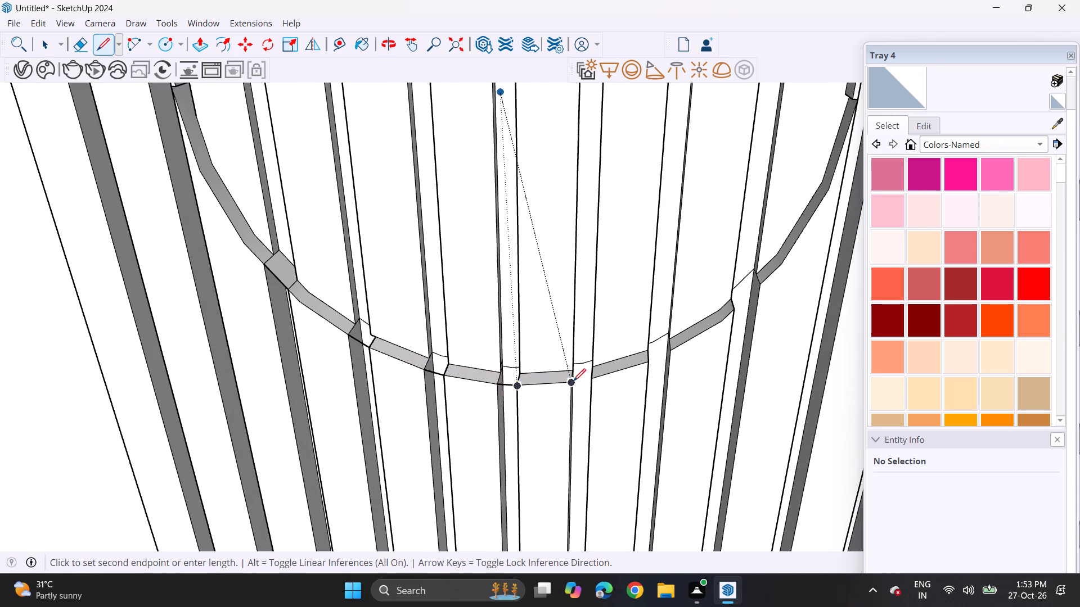
left_click(591, 379)
Draw front-edge lines across the next strip gap on the curve's right side, and undo the extra line to the following gap.
left_click(570, 380)
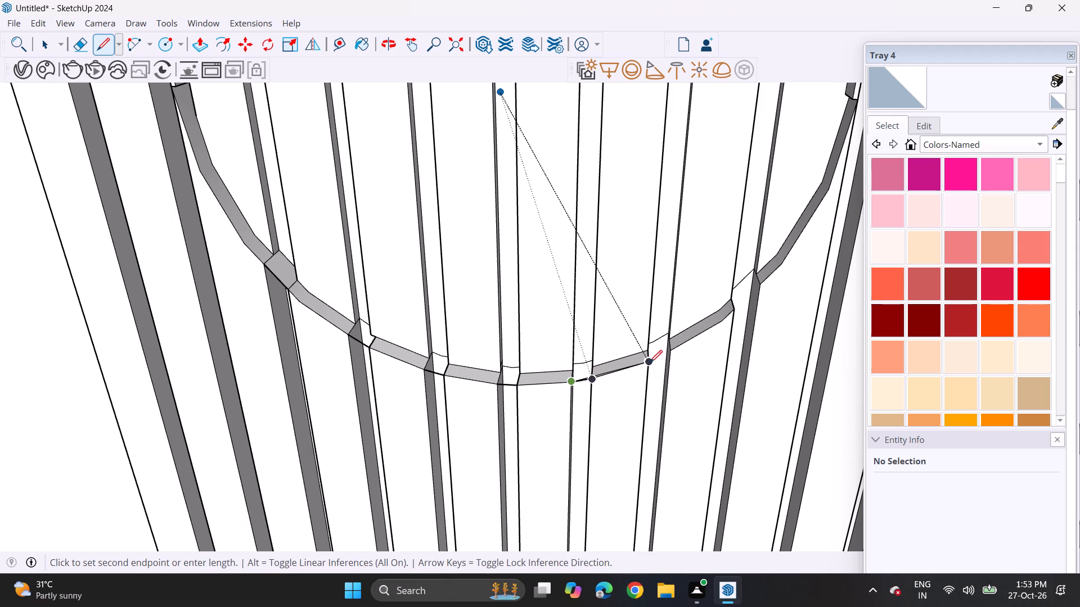
left_click(650, 363)
left_click(670, 351)
left_click(651, 361)
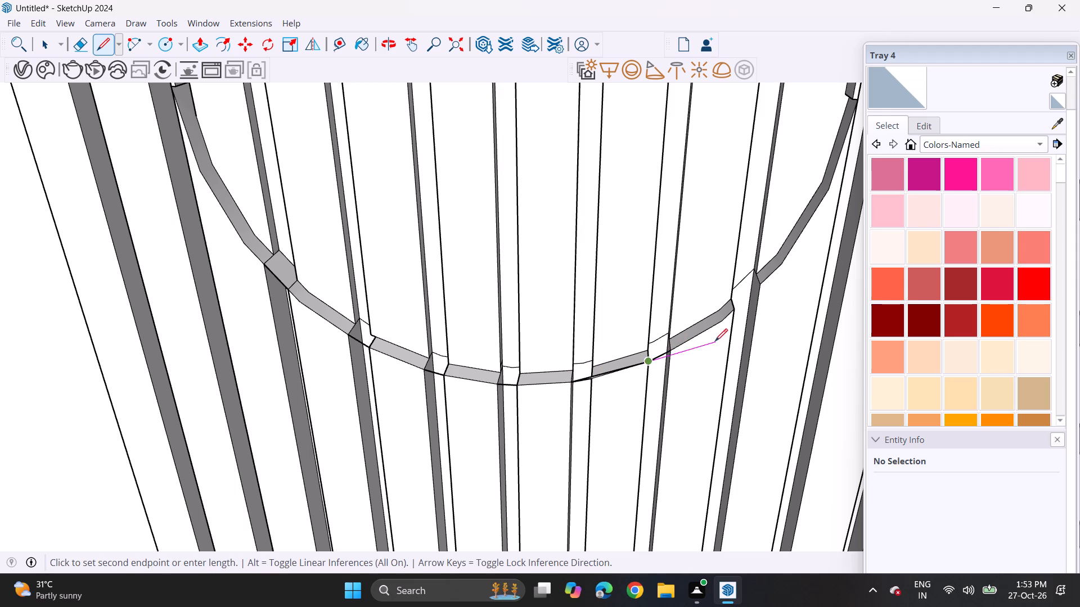
left_click(733, 311)
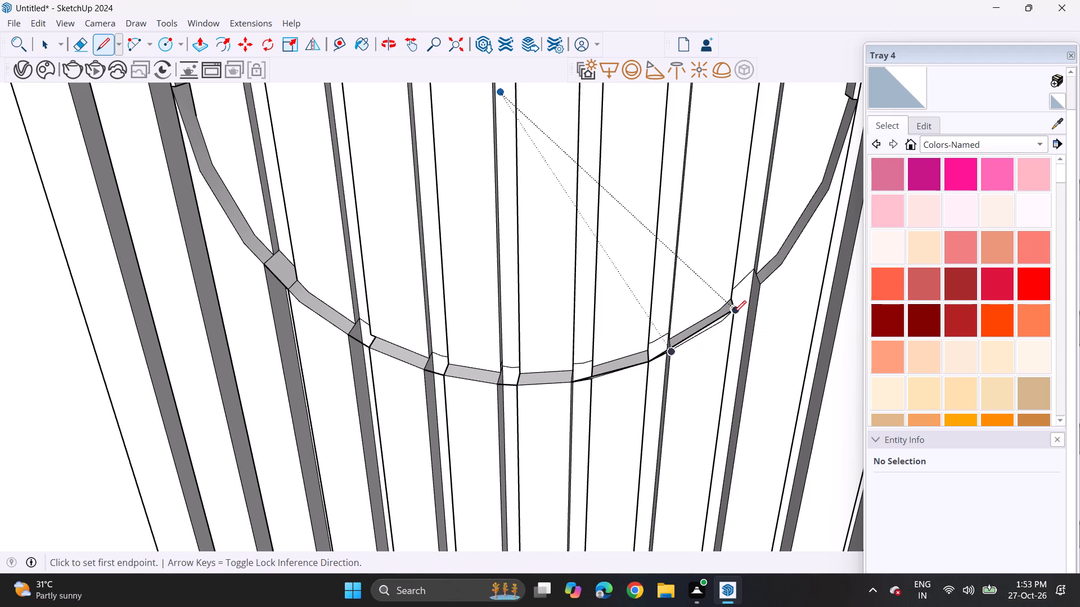
key("ctrl+z")
Draw a line bridging the front of the last strip gap on the right side of the recess's curved edge.
scroll(745, 307, "up", 5)
left_click(733, 311)
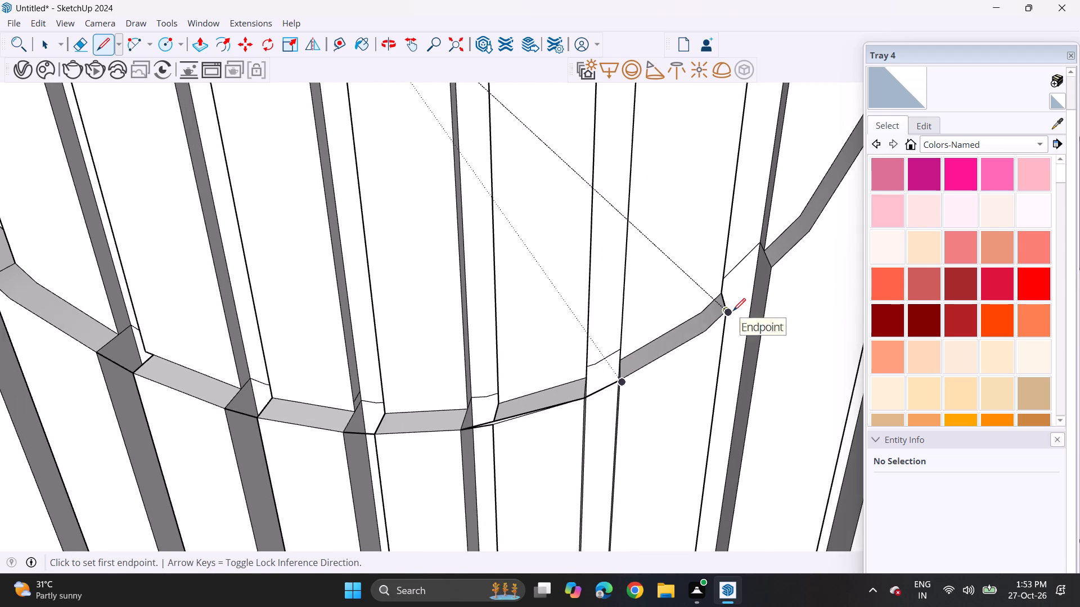
left_click(769, 266)
Examine the bridged curved edge of the recess and the overall back wall of the room.
scroll(623, 289, "down", 1)
scroll(622, 289, "up", 1)
scroll(615, 297, "down", 10)
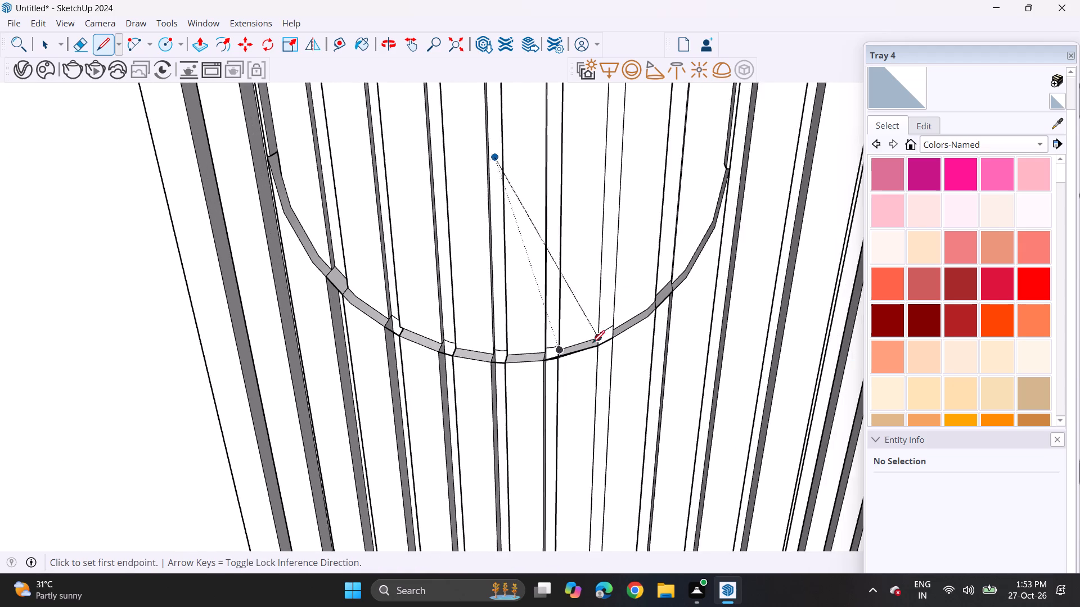
scroll(595, 350, "up", 6)
scroll(596, 349, "down", 1)
scroll(596, 349, "up", 6)
middle_click_drag(628, 329, 651, 331)
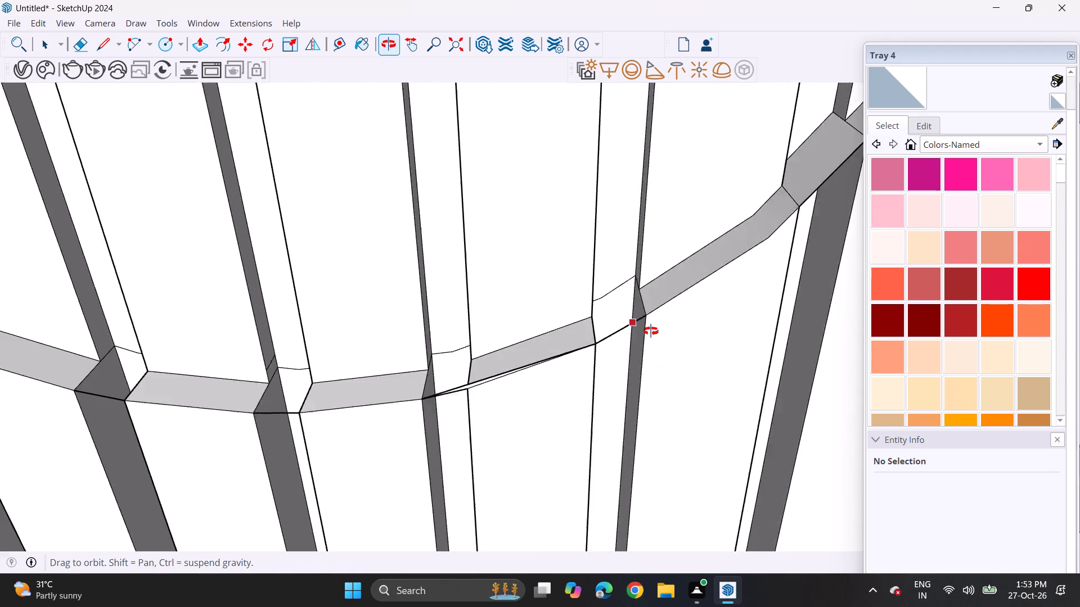
middle_click_drag(651, 331, 651, 280)
scroll(622, 264, "down", 9)
scroll(595, 305, "up", 1)
scroll(584, 303, "down", 6)
scroll(572, 318, "up", 1)
scroll(570, 324, "down", 1)
scroll(567, 329, "up", 1)
scroll(565, 333, "down", 9)
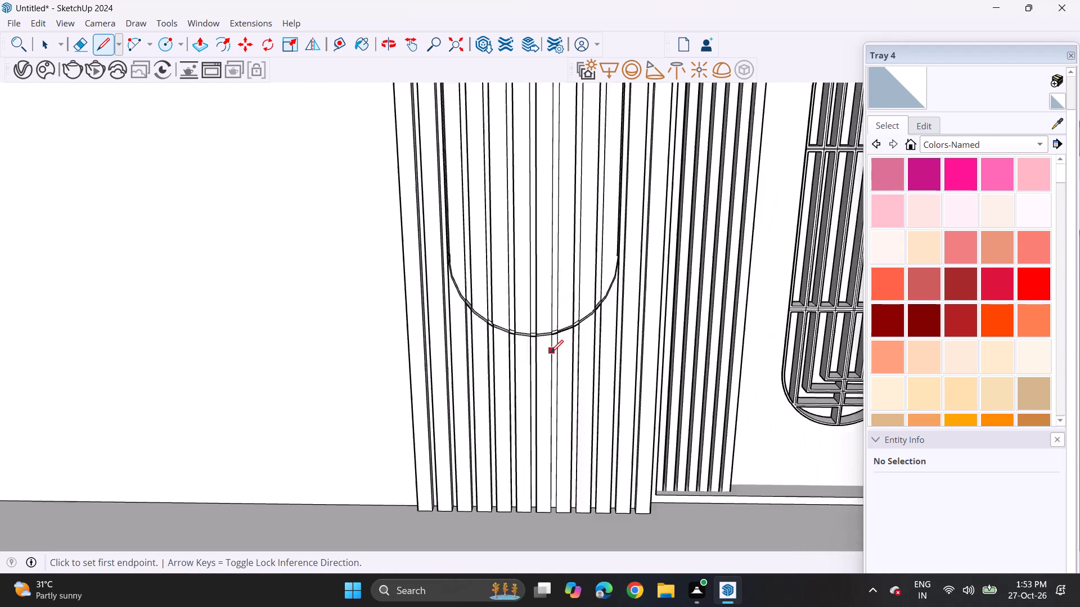
scroll(551, 352, "down", 7)
middle_click_drag(552, 377, 562, 320)
scroll(562, 320, "up", 1)
scroll(562, 320, "down", 1)
middle_click_drag(562, 320, 529, 376)
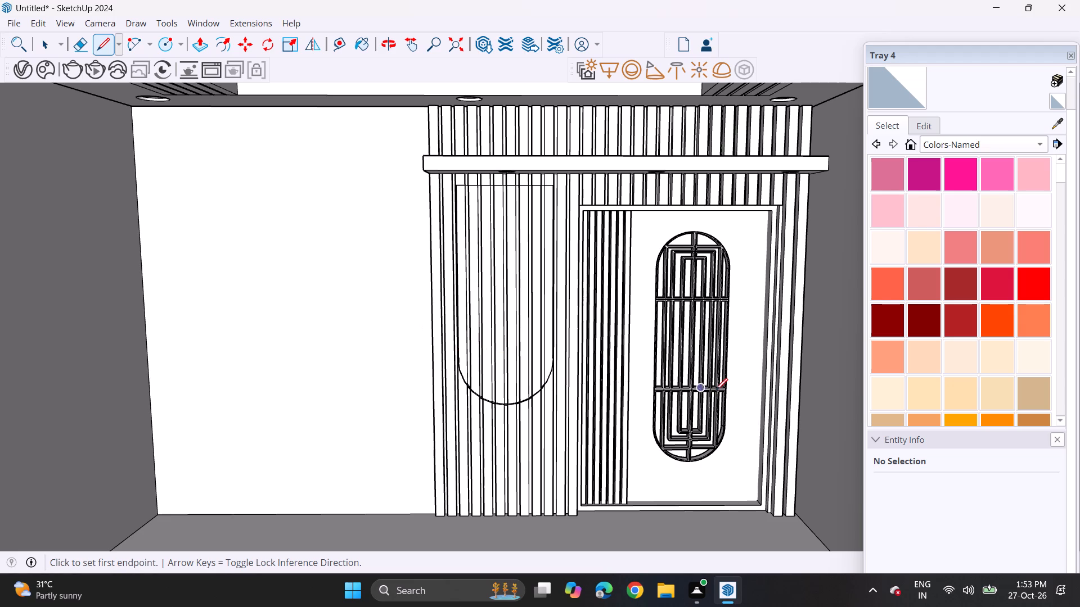
middle_click_drag(670, 364, 682, 328)
scroll(682, 328, "down", 5)
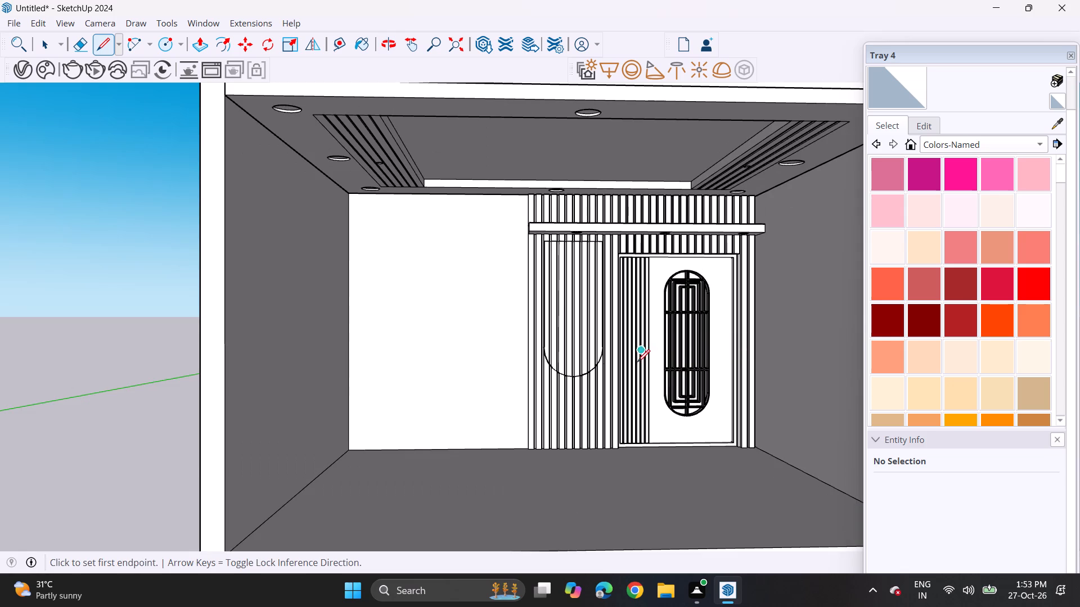
scroll(636, 365, "down", 1)
scroll(636, 365, "up", 3)
middle_click_drag(635, 365, 620, 363, "shift")
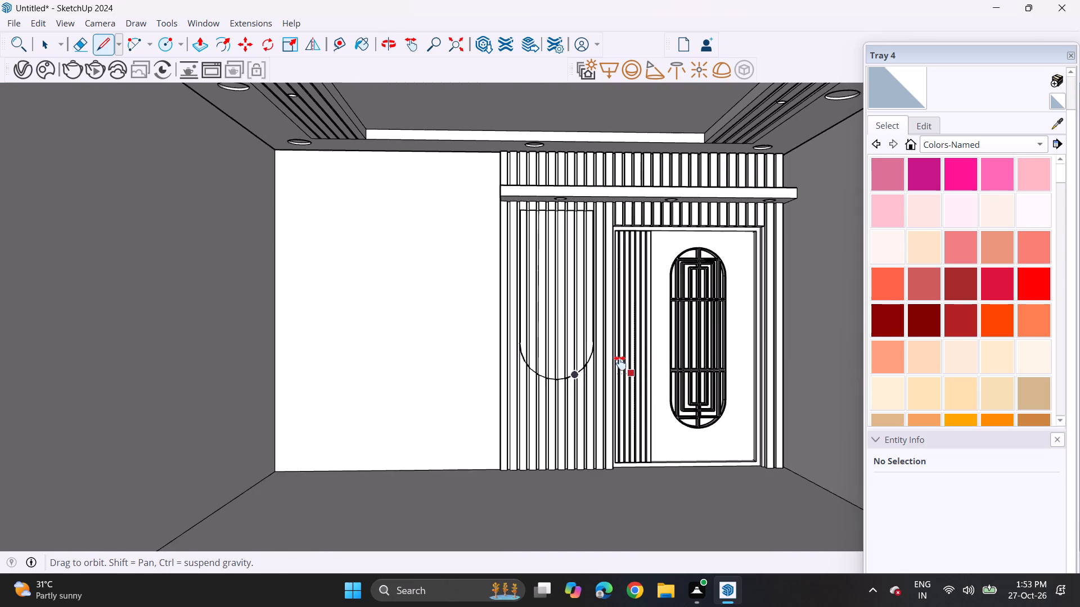
middle_click_drag(620, 363, 636, 372, "shift")
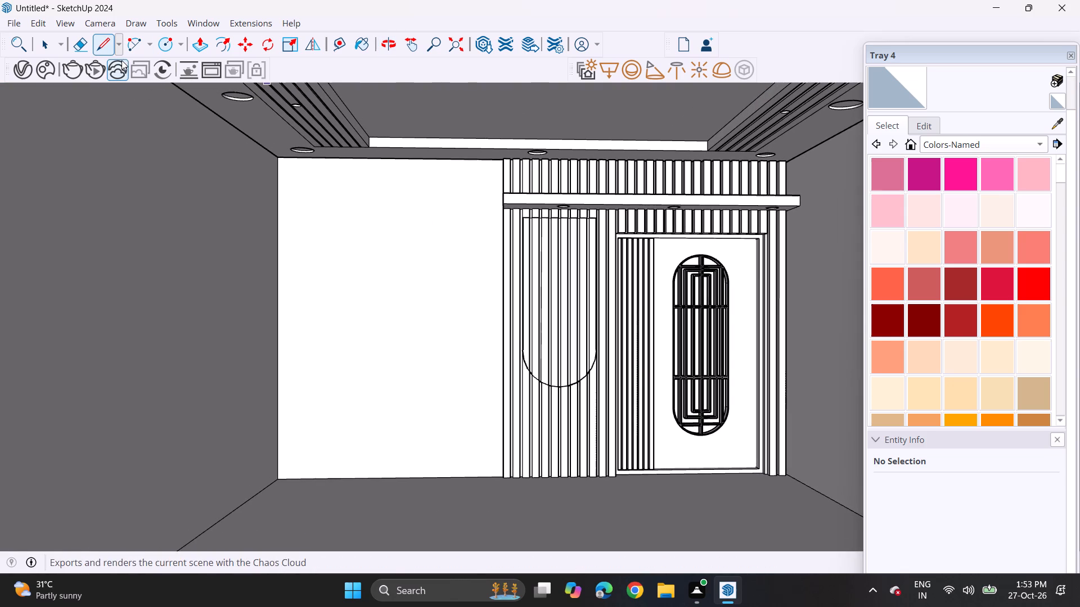
Draw a large rectangle on the blank back wall, from the striped section's left edge just below the shelf toward the left wall.
left_click(148, 44)
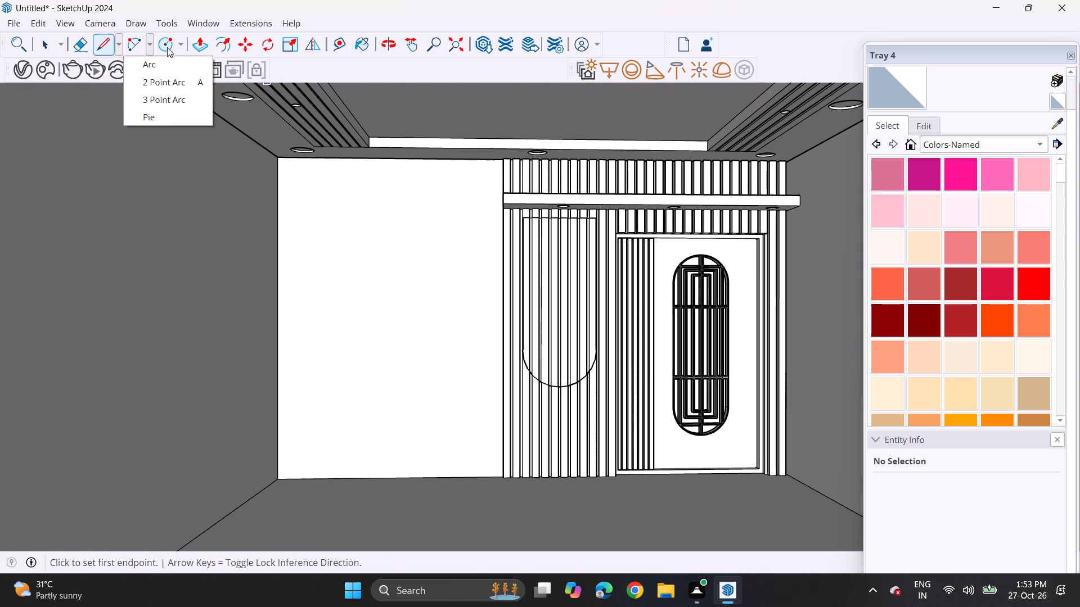
left_click(179, 46)
left_click(193, 63)
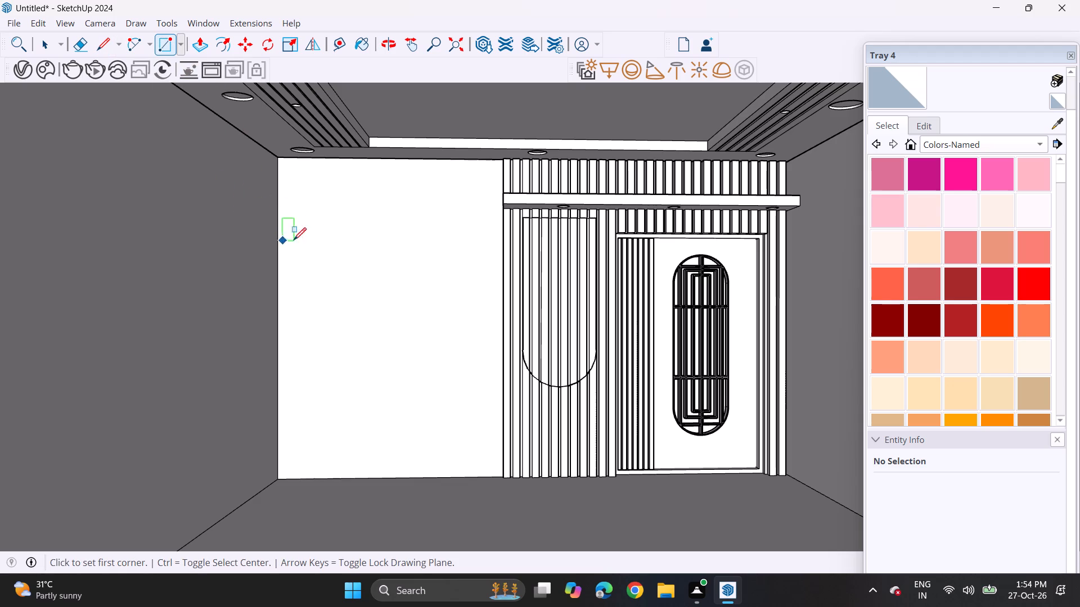
middle_click_drag(510, 229, 527, 257)
scroll(527, 244, "up", 1)
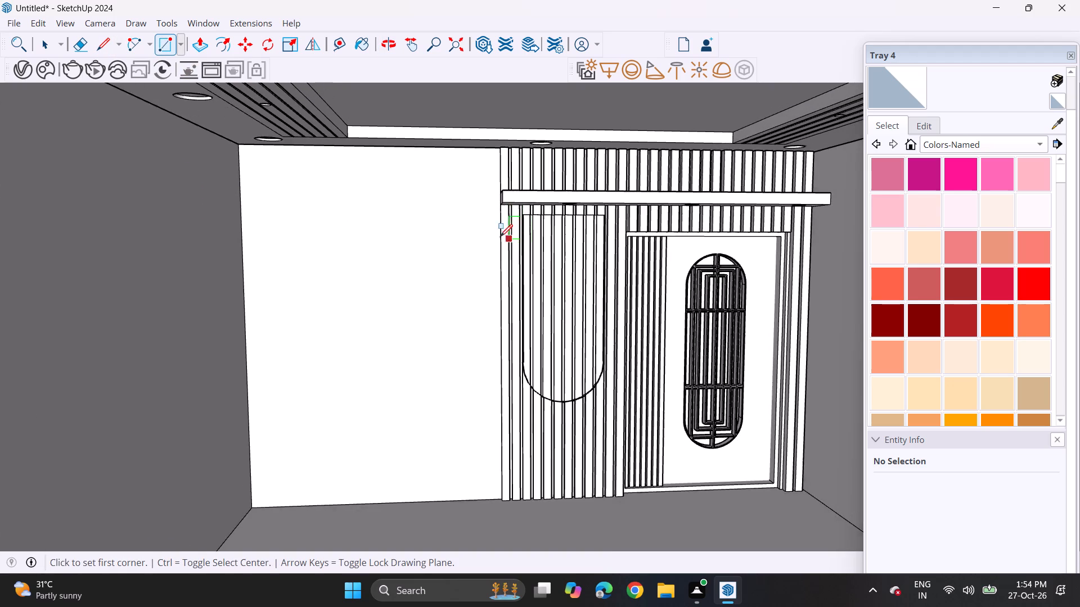
scroll(500, 237, "up", 1)
scroll(488, 224, "down", 1)
scroll(498, 218, "up", 11)
scroll(498, 218, "down", 1)
scroll(498, 218, "up", 5)
scroll(498, 218, "down", 2)
scroll(498, 218, "up", 14)
scroll(498, 218, "down", 1)
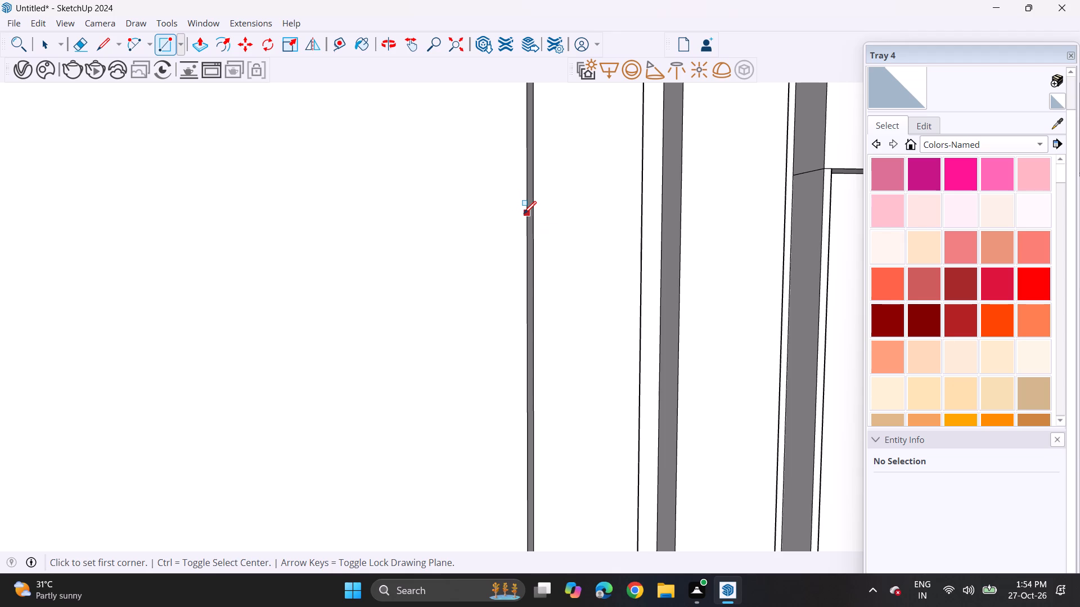
left_click(524, 214)
scroll(357, 211, "down", 3)
scroll(357, 211, "up", 1)
scroll(357, 211, "down", 7)
scroll(333, 235, "up", 1)
scroll(333, 235, "down", 6)
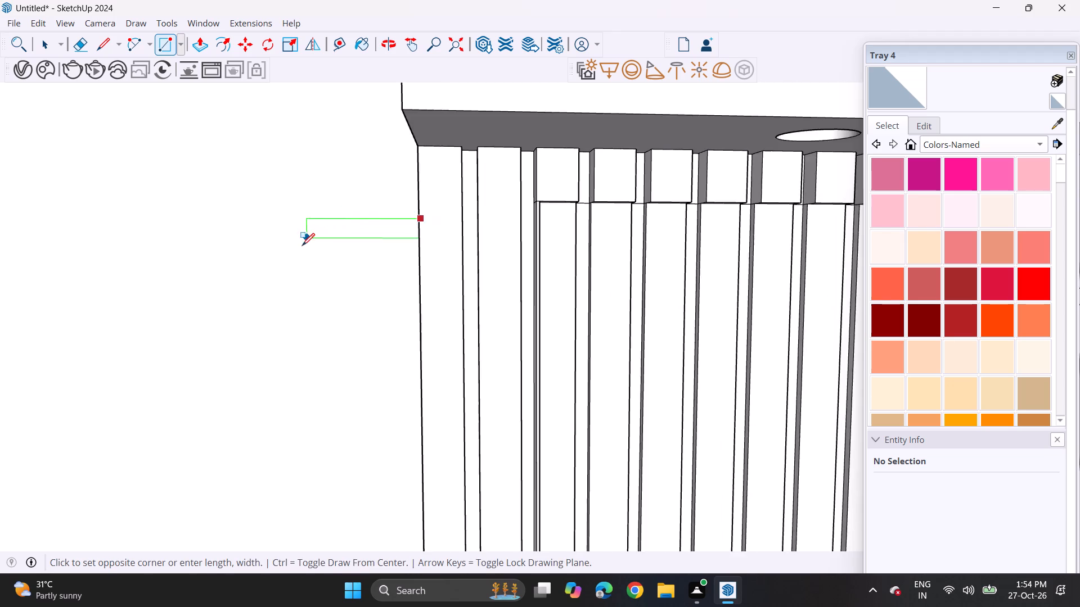
scroll(302, 246, "down", 8)
scroll(447, 215, "down", 2, "shift")
middle_click_drag(259, 237, 511, 184)
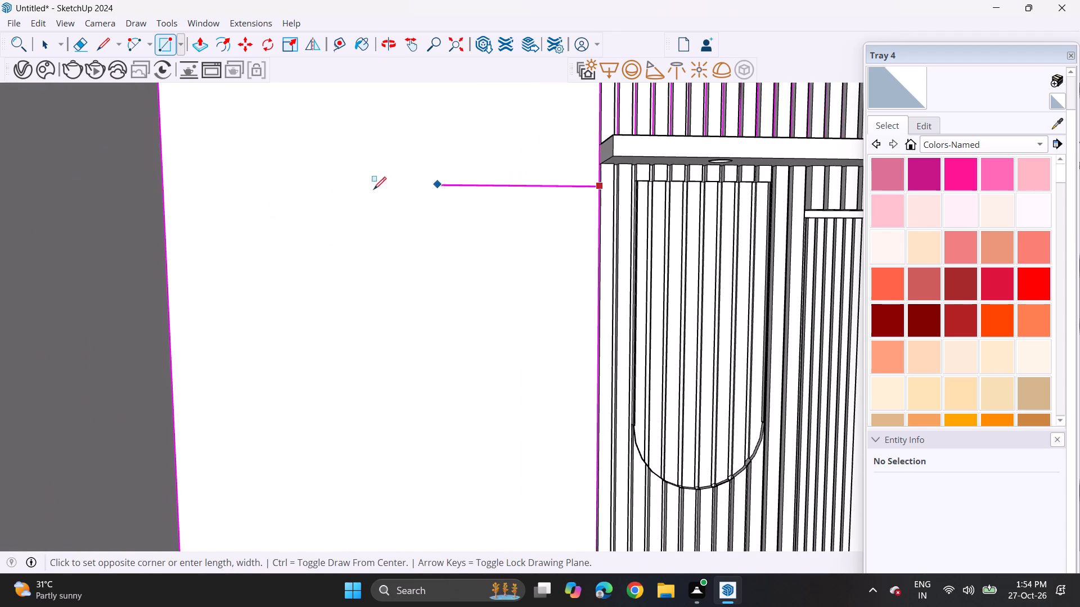
scroll(214, 412, "down", 4)
middle_click_drag(222, 423, 317, 291)
scroll(317, 291, "up", 1, "shift")
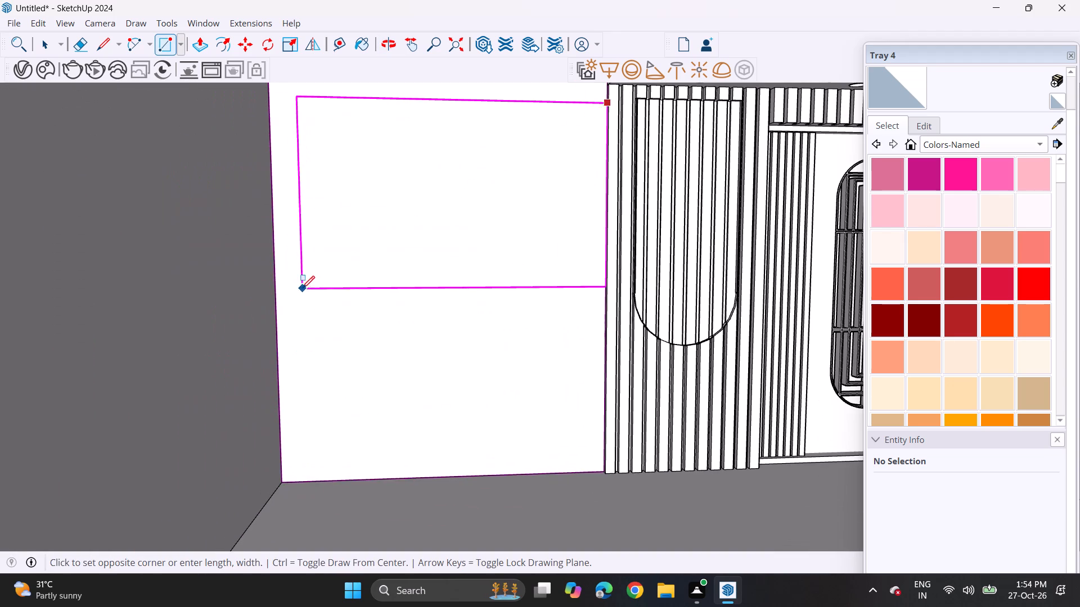
left_click(331, 302)
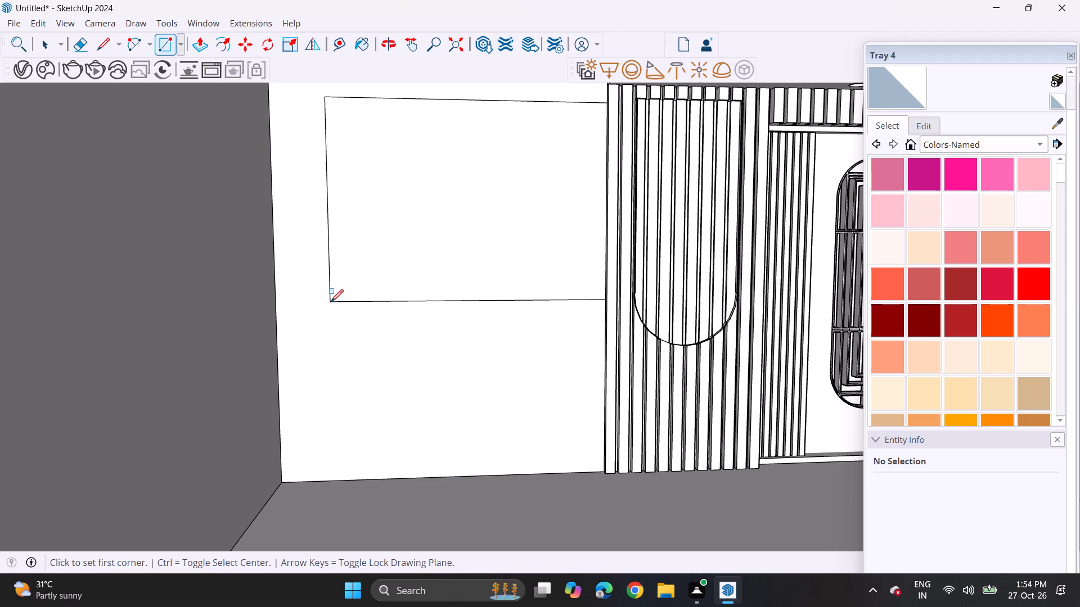
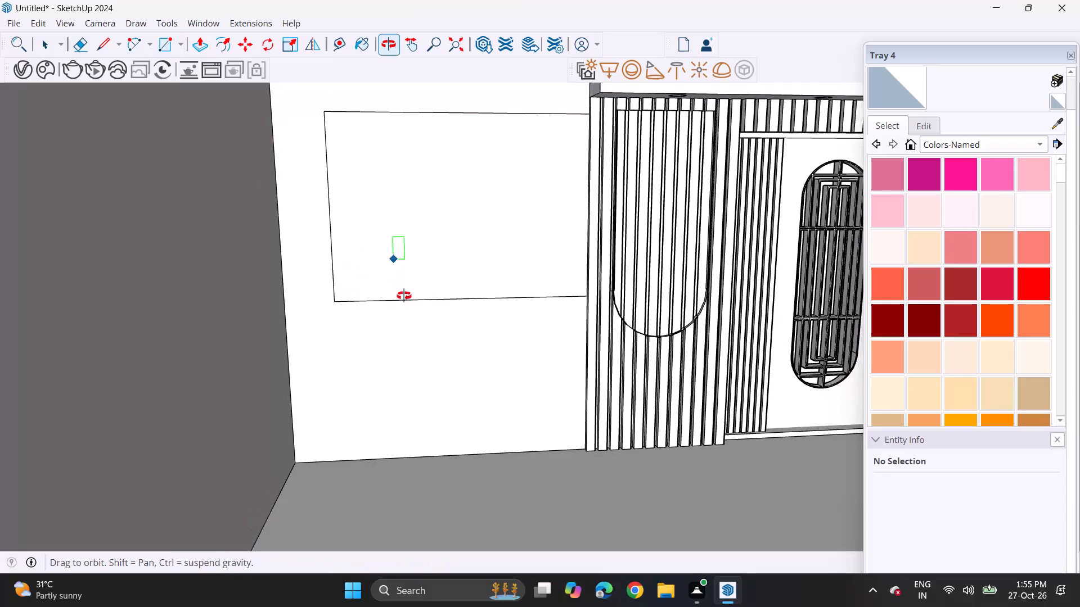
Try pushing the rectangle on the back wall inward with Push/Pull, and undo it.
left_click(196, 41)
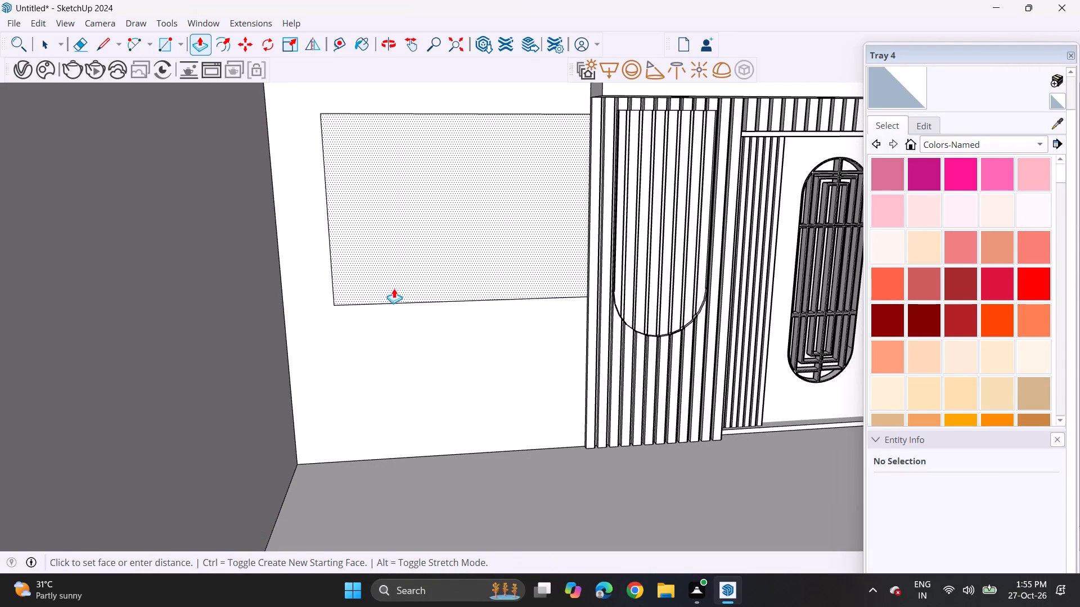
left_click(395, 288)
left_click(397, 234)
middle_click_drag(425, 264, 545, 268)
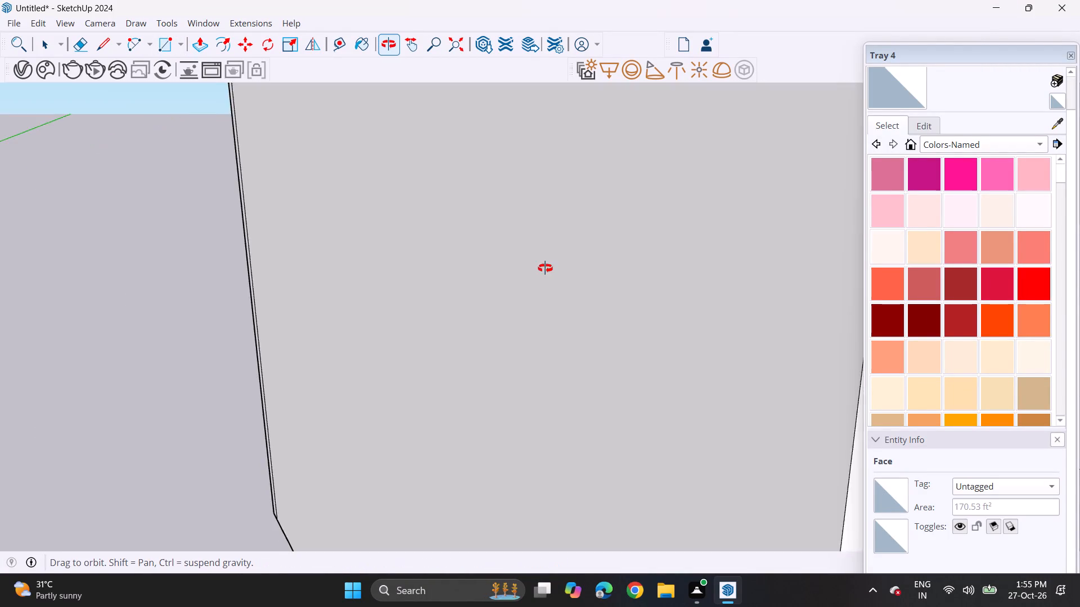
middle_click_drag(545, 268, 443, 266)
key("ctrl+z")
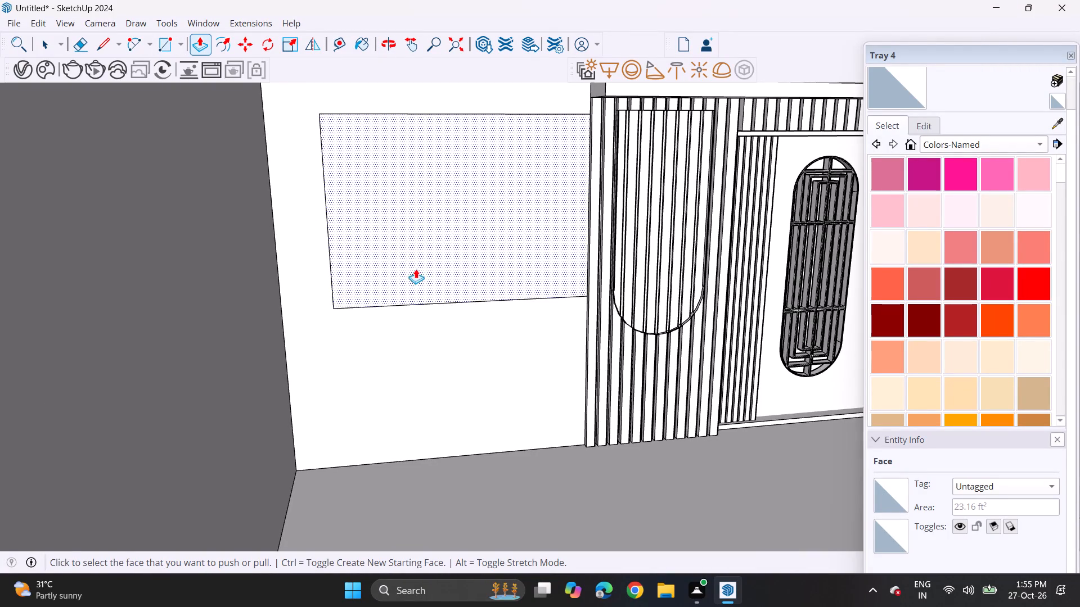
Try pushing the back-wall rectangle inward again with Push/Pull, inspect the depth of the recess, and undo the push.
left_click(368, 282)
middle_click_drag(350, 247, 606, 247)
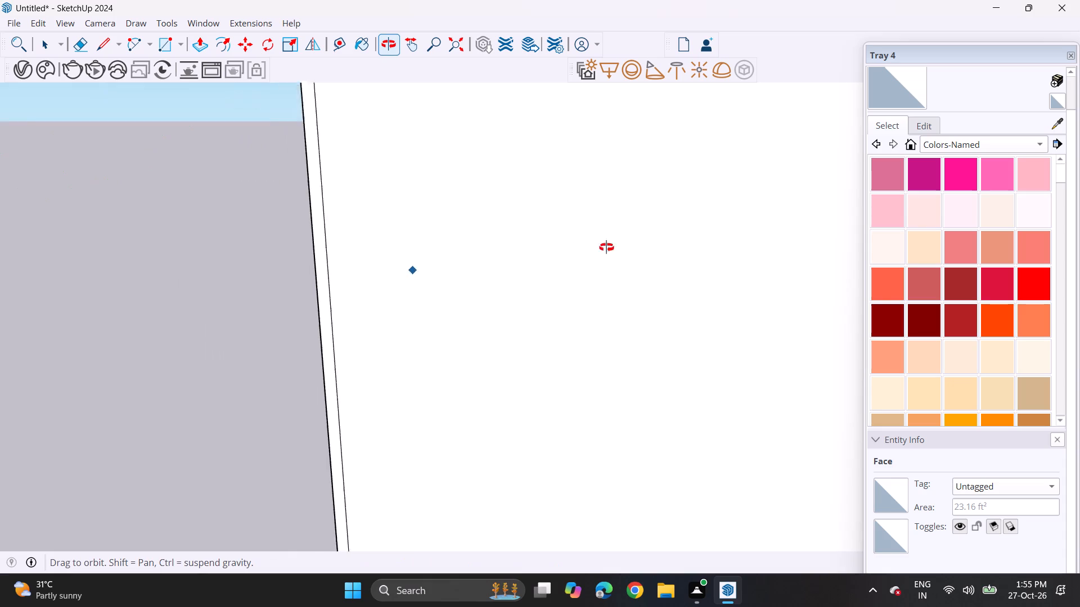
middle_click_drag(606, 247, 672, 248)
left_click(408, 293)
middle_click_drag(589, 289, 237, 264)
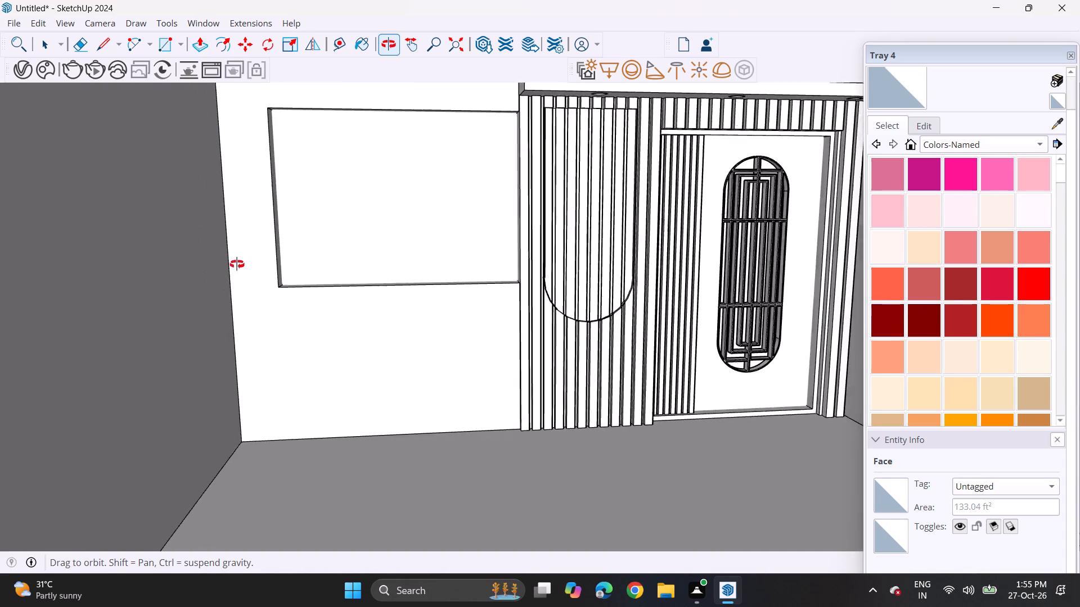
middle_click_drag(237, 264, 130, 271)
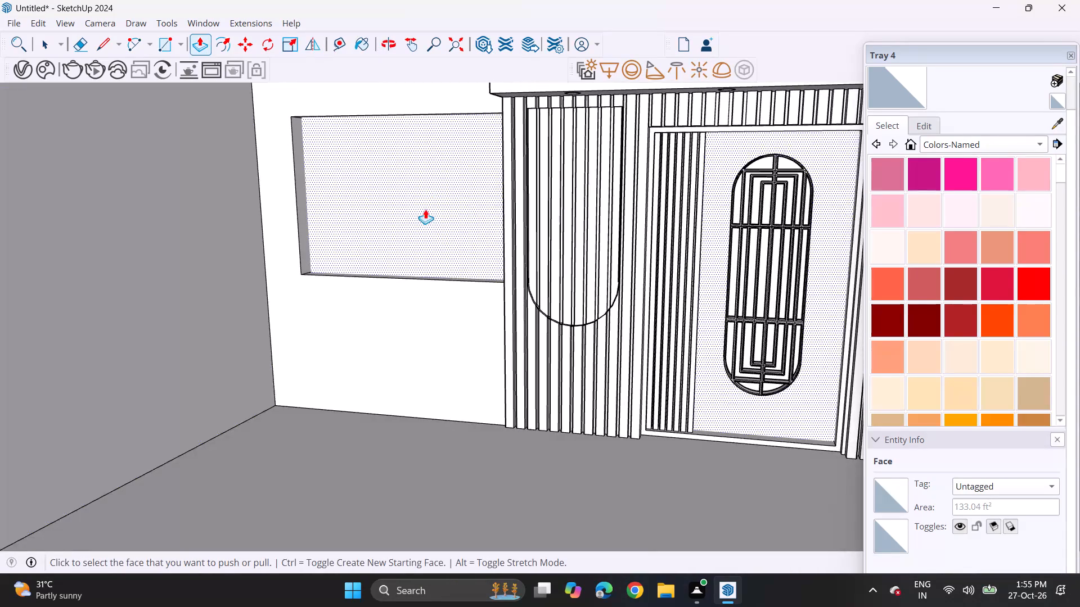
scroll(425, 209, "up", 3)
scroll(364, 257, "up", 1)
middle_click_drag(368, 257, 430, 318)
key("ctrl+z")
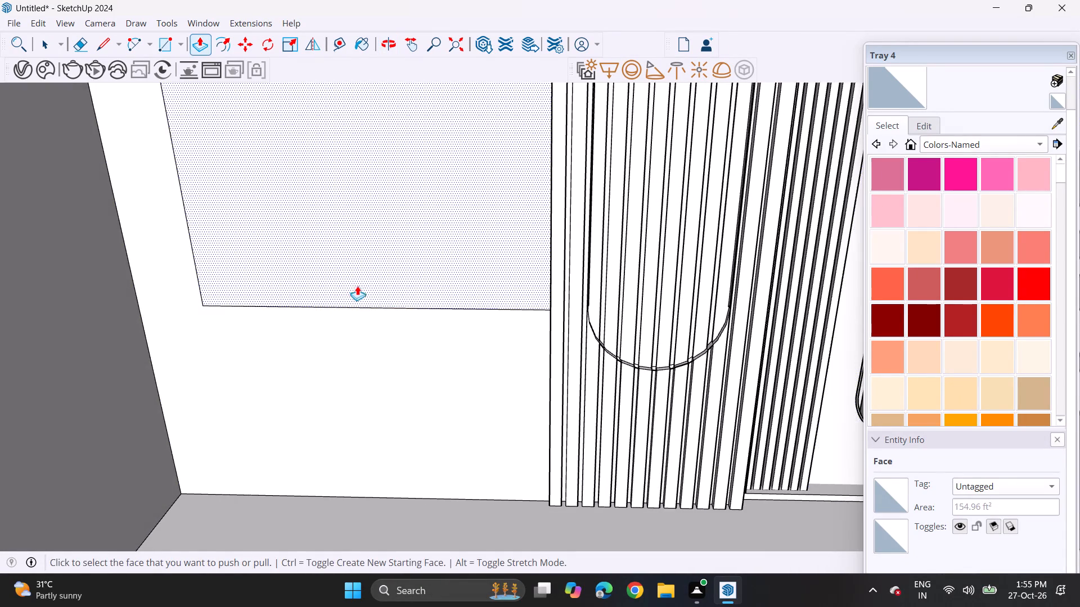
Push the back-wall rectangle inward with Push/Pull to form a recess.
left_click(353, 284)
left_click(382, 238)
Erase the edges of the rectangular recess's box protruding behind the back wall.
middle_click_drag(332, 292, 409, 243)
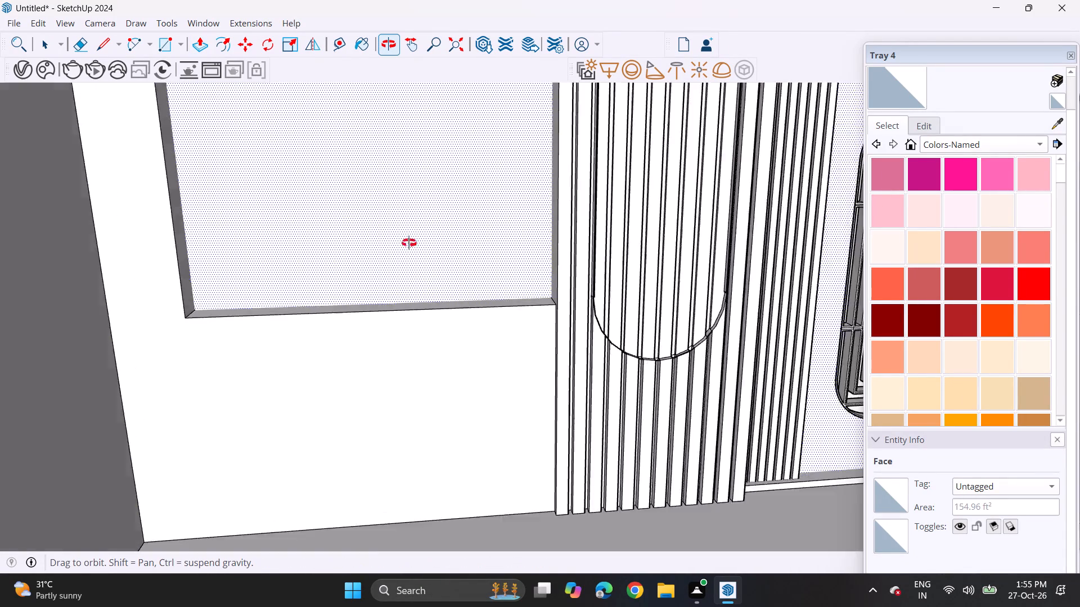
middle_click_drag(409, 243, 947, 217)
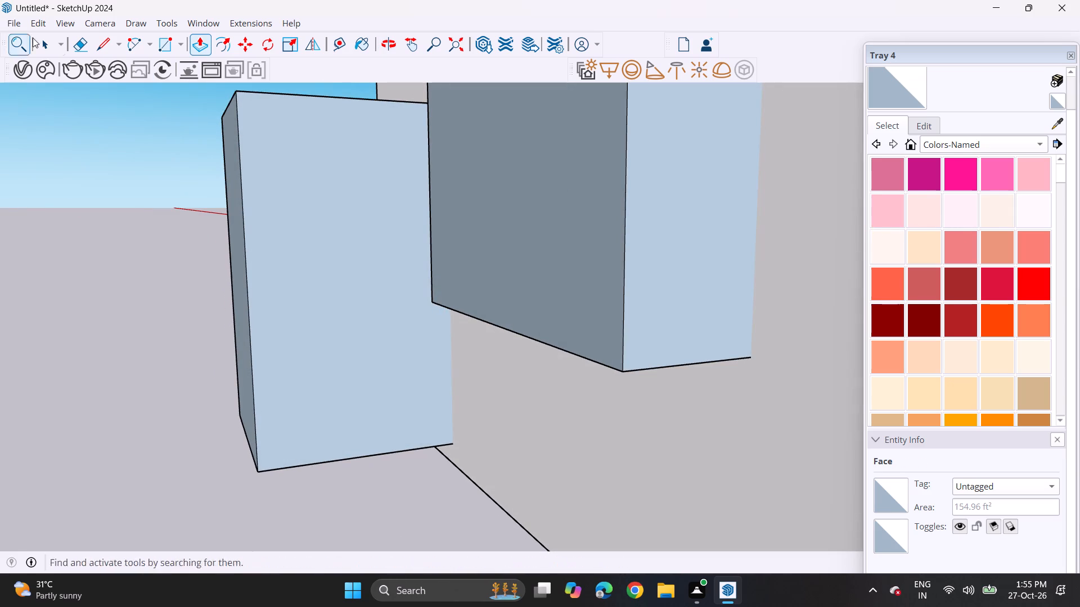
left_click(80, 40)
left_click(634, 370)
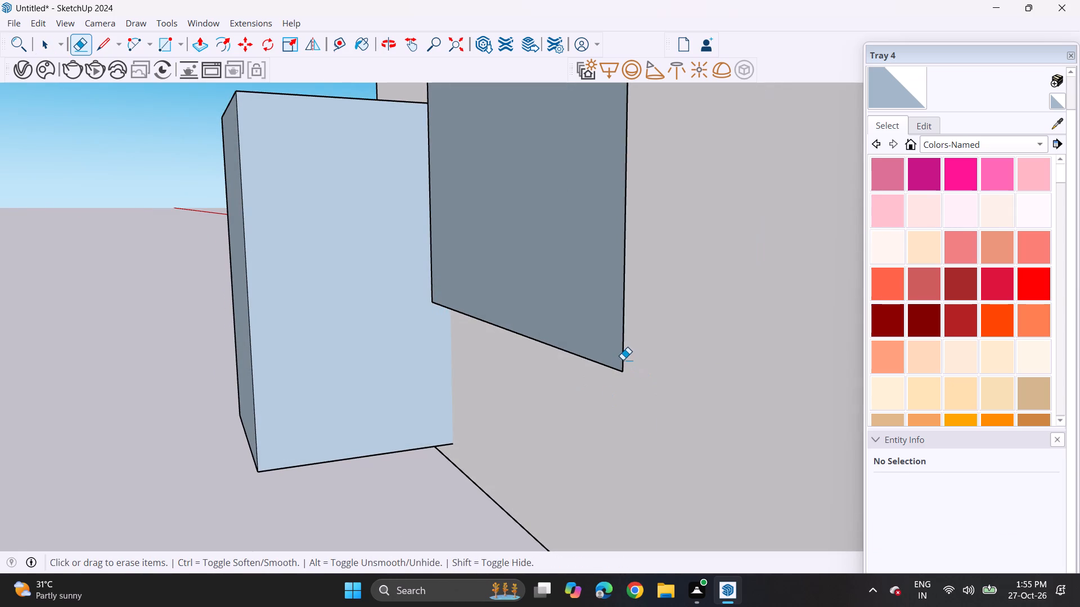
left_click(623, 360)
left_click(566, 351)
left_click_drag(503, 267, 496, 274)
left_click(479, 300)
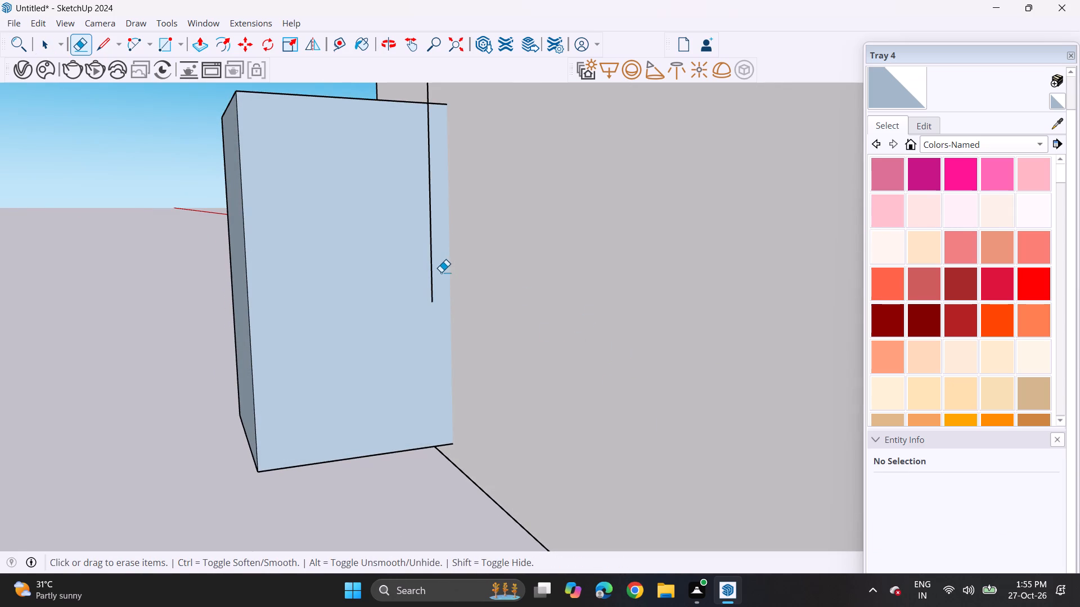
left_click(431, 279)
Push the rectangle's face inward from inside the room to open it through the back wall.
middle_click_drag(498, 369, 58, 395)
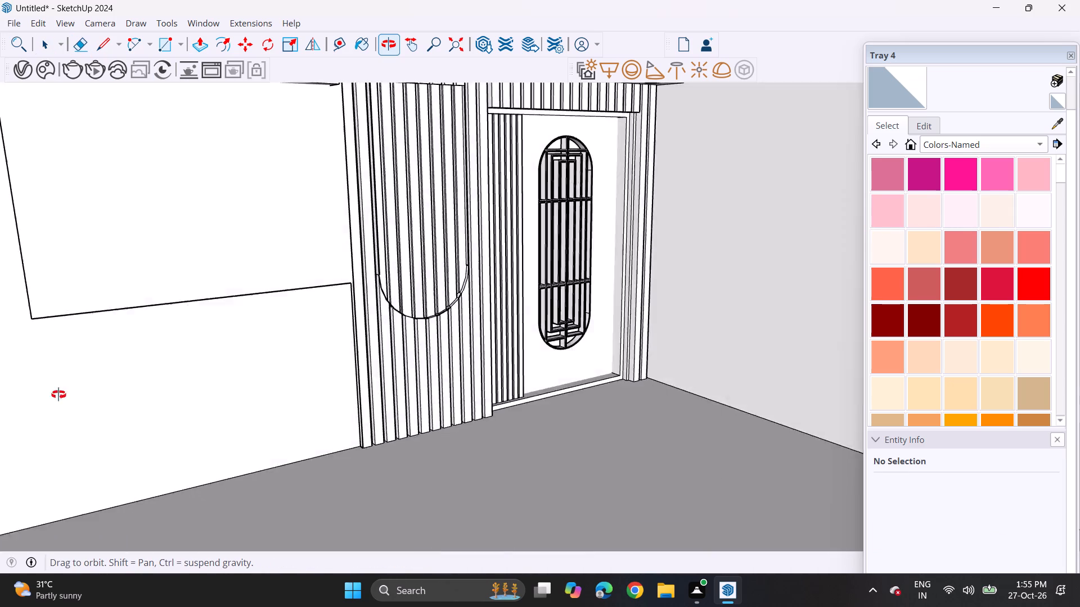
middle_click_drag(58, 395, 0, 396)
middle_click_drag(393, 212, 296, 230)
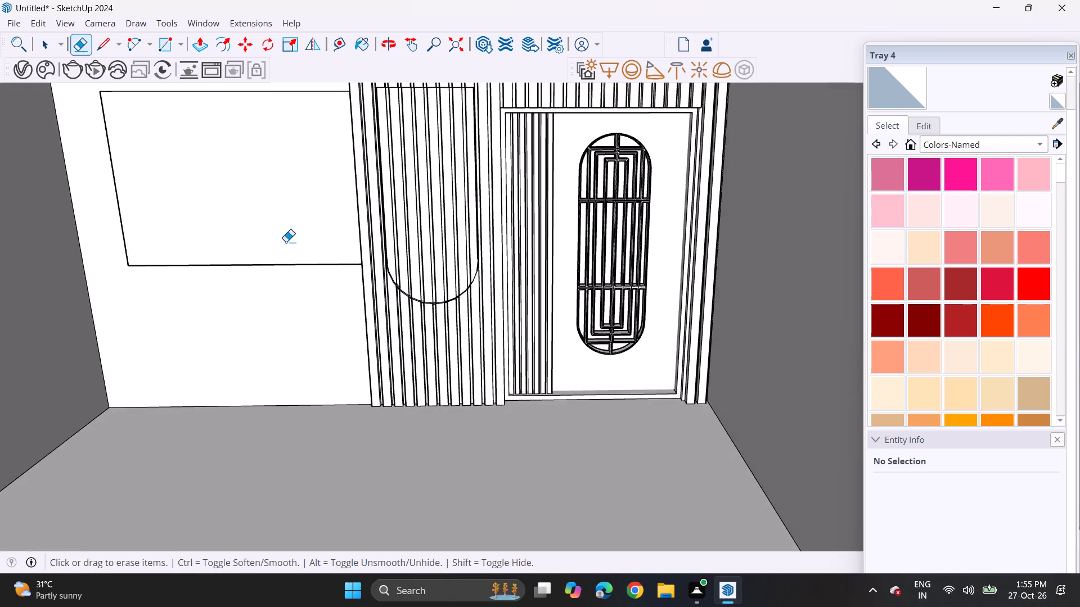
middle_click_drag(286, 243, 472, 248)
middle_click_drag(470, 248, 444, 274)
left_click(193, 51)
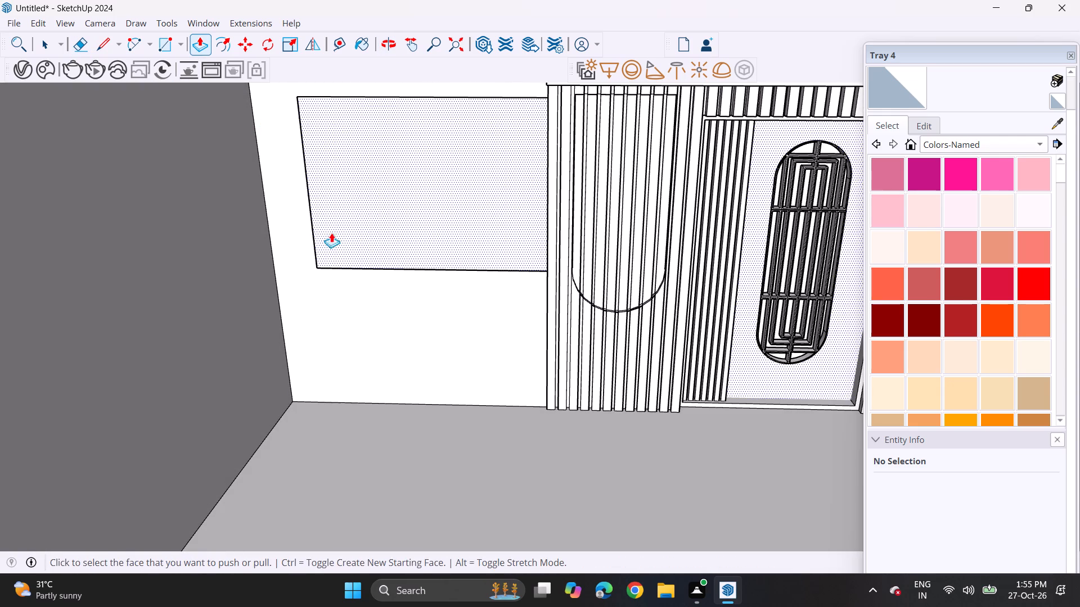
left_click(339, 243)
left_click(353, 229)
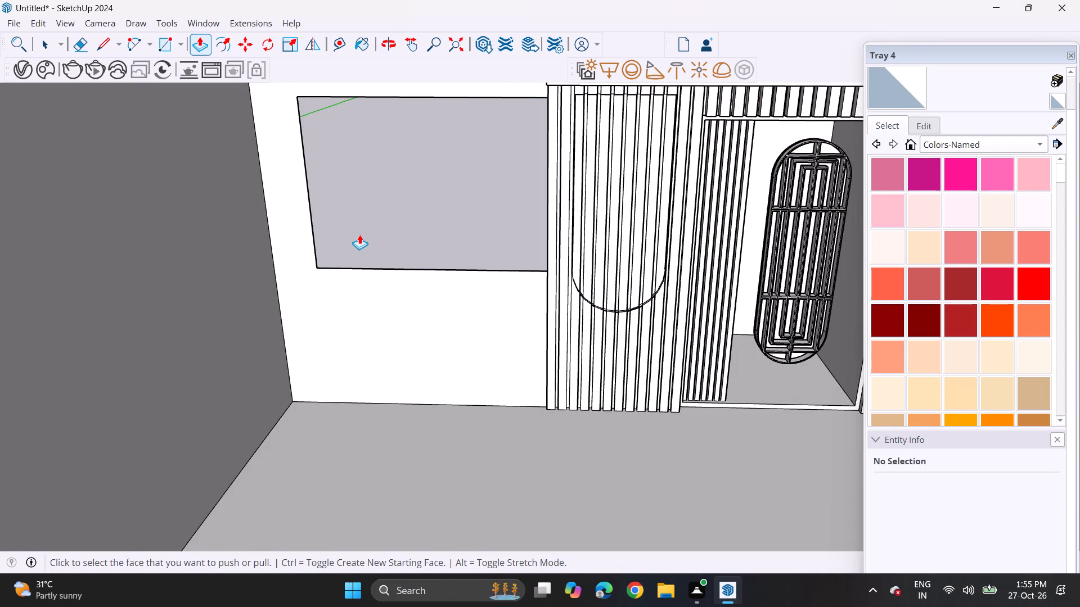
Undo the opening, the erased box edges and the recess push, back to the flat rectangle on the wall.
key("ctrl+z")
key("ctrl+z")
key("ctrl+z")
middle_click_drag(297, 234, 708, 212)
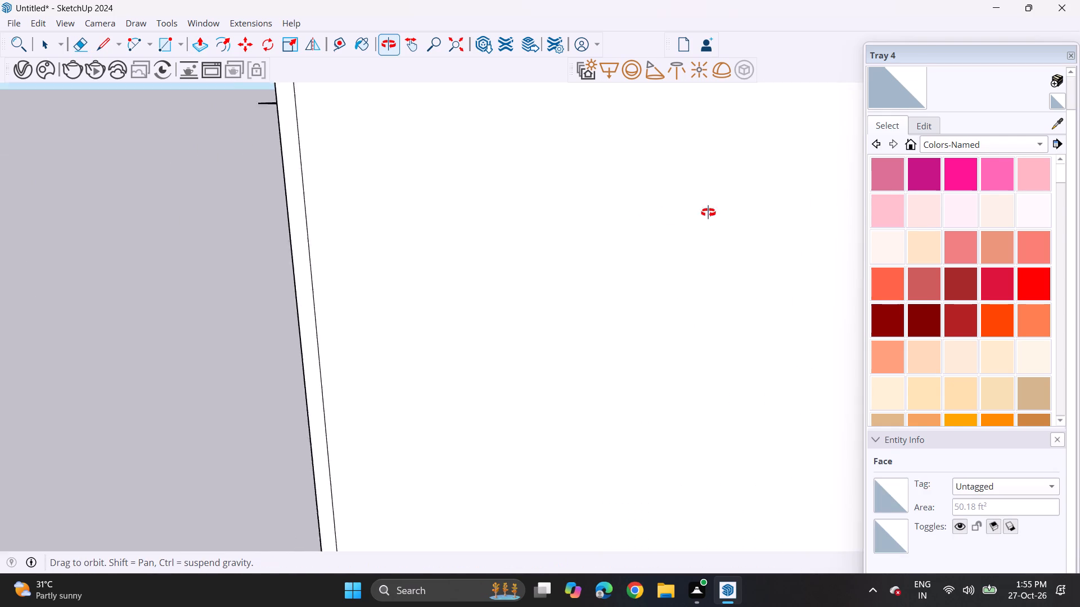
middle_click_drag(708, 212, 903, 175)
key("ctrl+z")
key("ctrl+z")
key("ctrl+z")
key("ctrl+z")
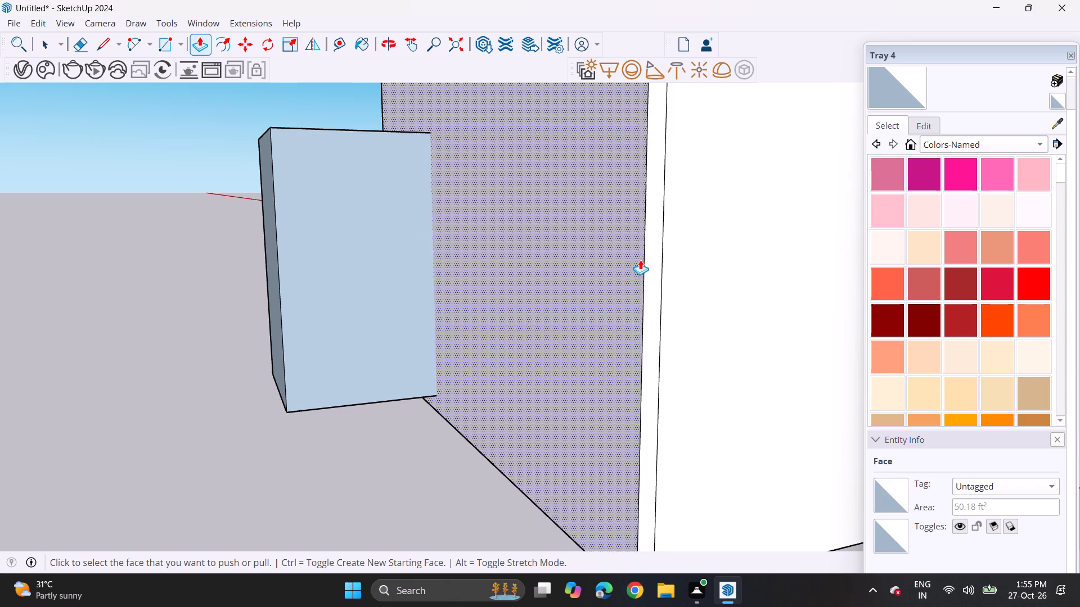
Push the rectangle beside the striped section into the back wall with Push/Pull as a shallow recess.
middle_click_drag(730, 244, 0, 274)
middle_click_drag(412, 238, 451, 289)
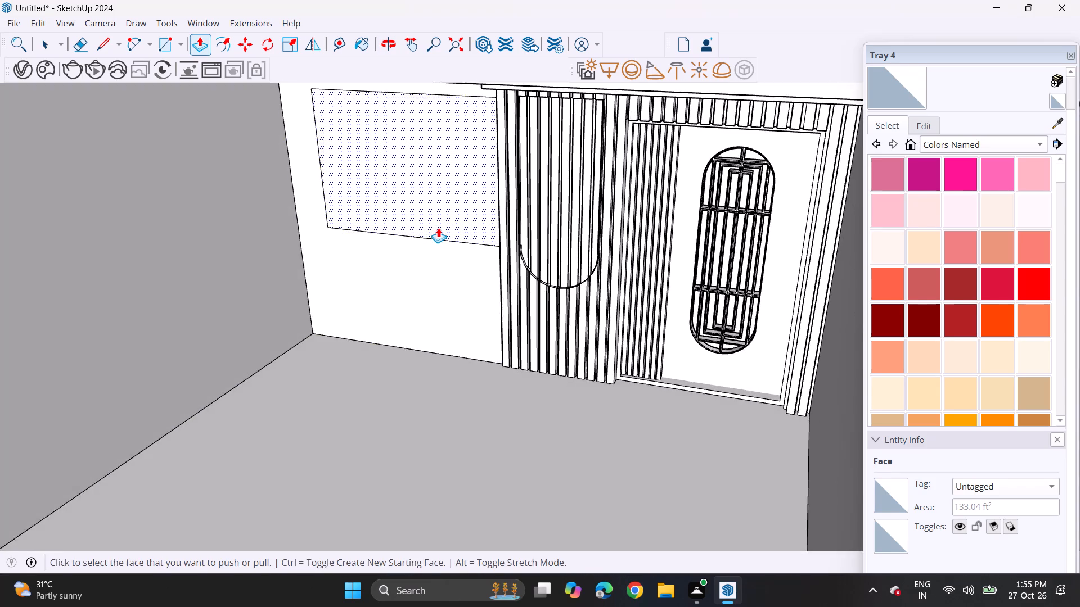
scroll(438, 228, "up", 4)
left_click(438, 228)
left_click(452, 214)
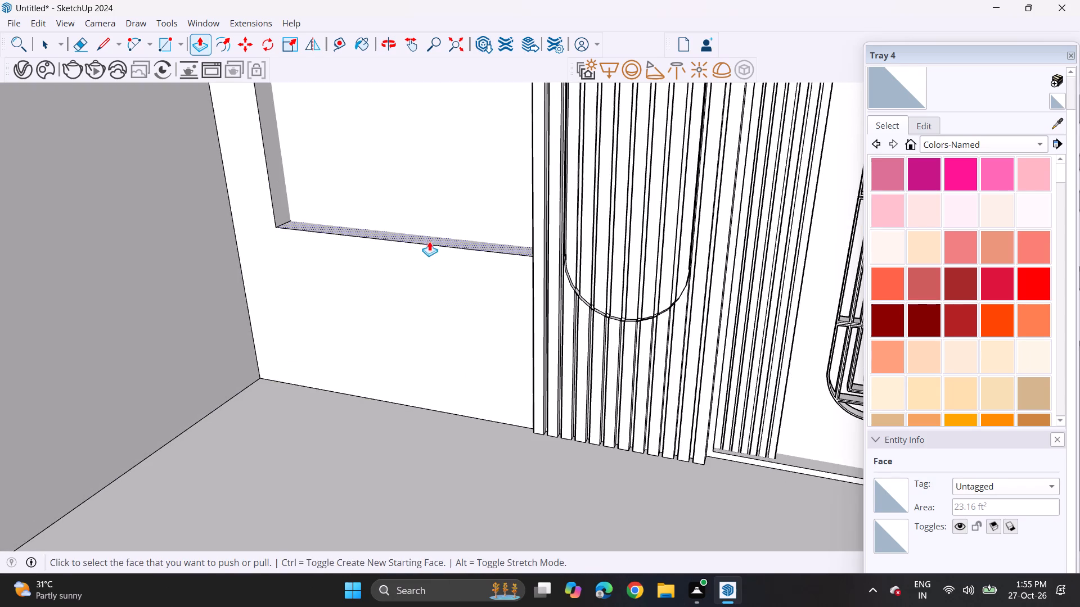
Examine the rectangular recess and its proportions against the rest of the room from the open front.
middle_click_drag(454, 213, 532, 141)
scroll(453, 162, "down", 7)
middle_click_drag(427, 221, 461, 225)
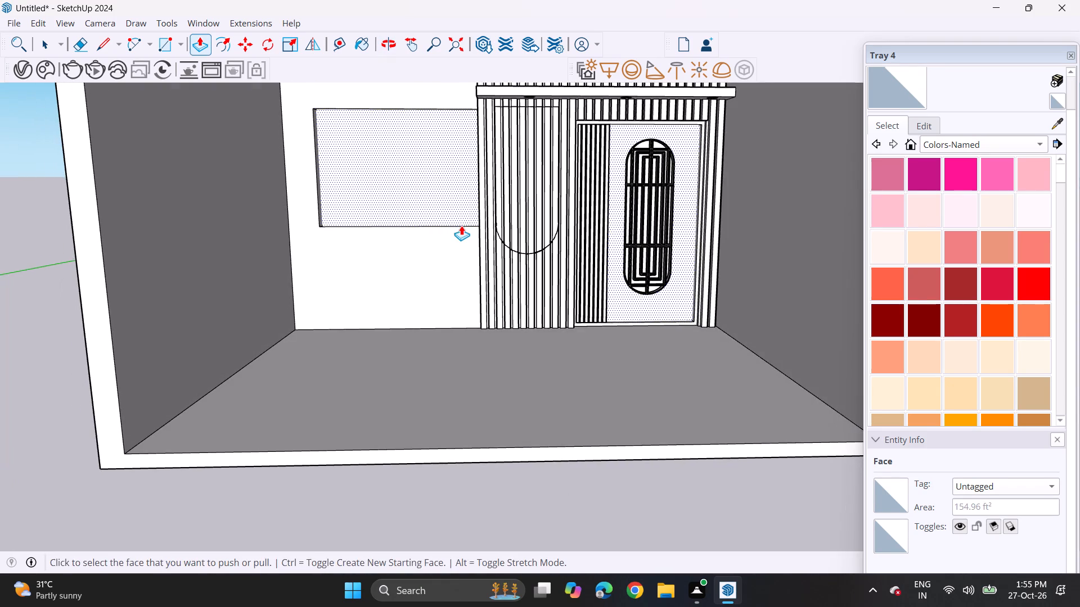
middle_click_drag(459, 225, 449, 298)
scroll(449, 298, "down", 1, "shift")
scroll(448, 298, "up", 1)
middle_click_drag(448, 293, 449, 256)
scroll(453, 253, "down", 1)
middle_click_drag(465, 266, 475, 282)
scroll(477, 276, "up", 1)
scroll(465, 261, "down", 5)
middle_click_drag(456, 280, 456, 304, "shift")
scroll(454, 303, "up", 4)
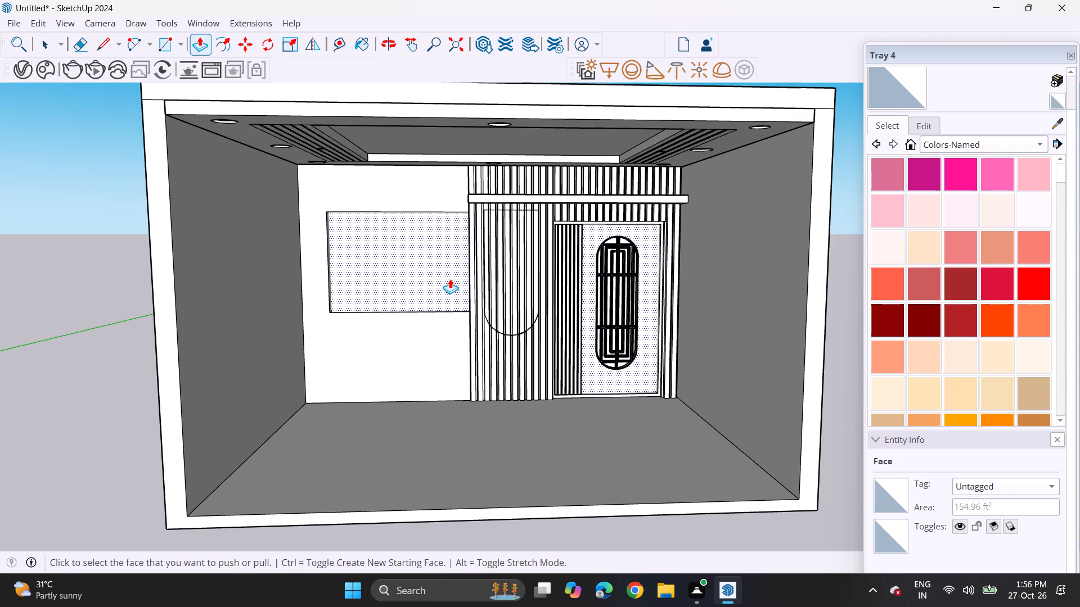
Adjust the rectangular recess's top face, raising it toward the shelf and lowering it to just below the rounded recess's top.
middle_click_drag(445, 280, 447, 327)
scroll(422, 309, "up", 5)
middle_click_drag(386, 208, 388, 105)
scroll(388, 105, "up", 3)
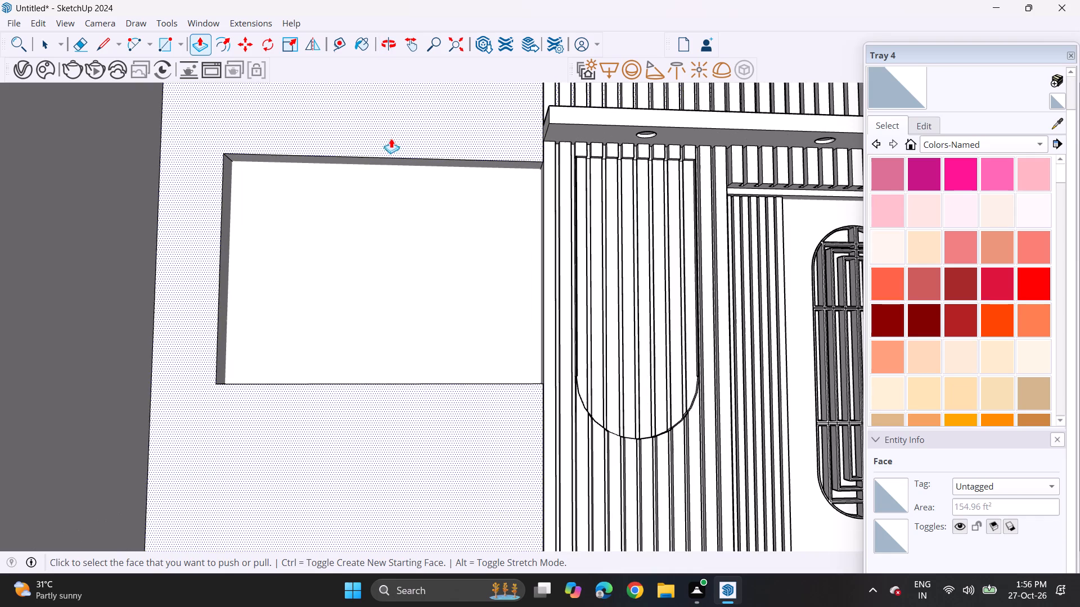
left_click(392, 161)
left_click(392, 126)
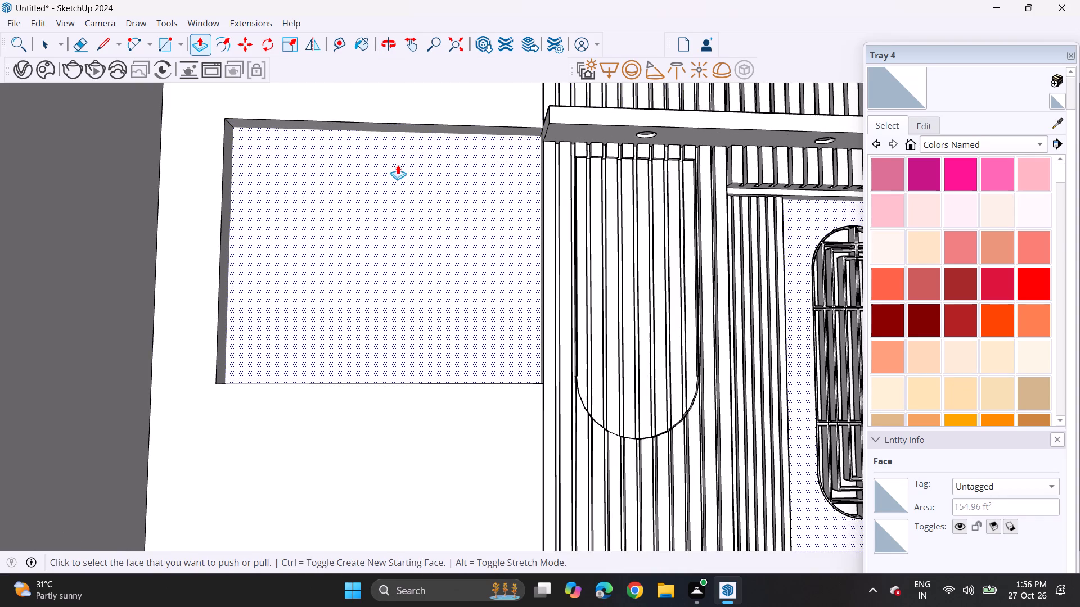
middle_click_drag(406, 142, 408, 166)
left_click(418, 127)
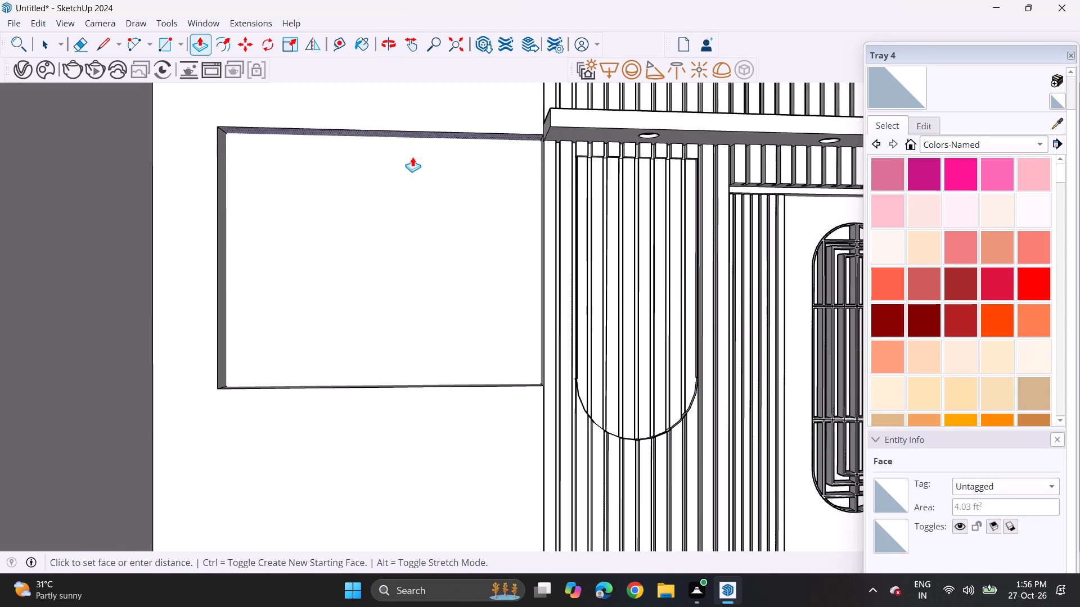
left_click(411, 166)
Push the rectangular recess's bottom face slightly downward with Push/Pull.
middle_click_drag(411, 273, 396, 372)
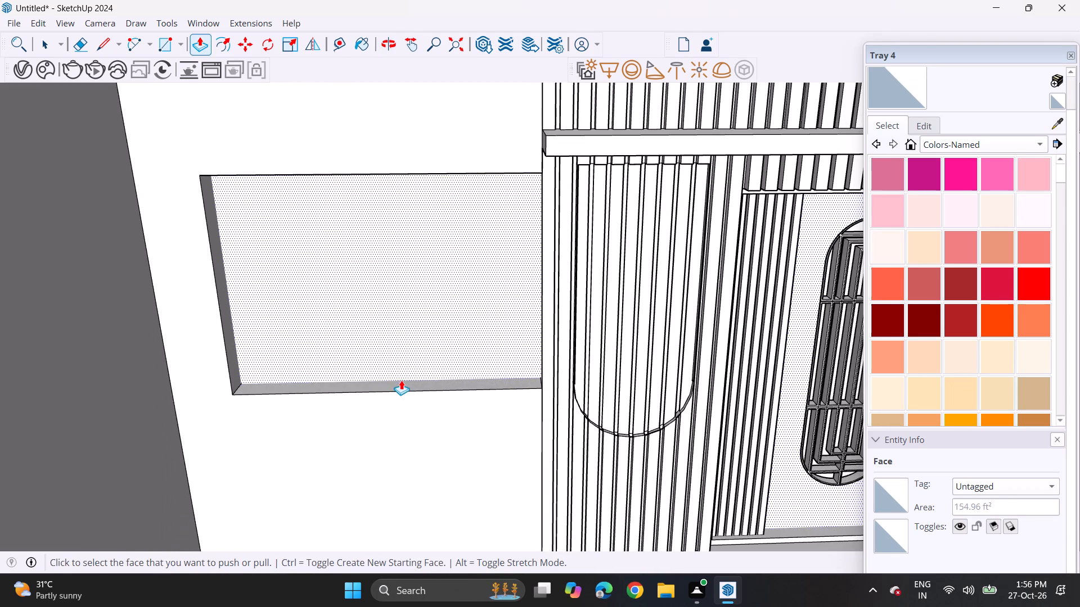
left_click(404, 385)
left_click(406, 393)
Examine the adjusted rectangular recess and the whole back wall from the room's open front.
scroll(443, 360, "down", 5)
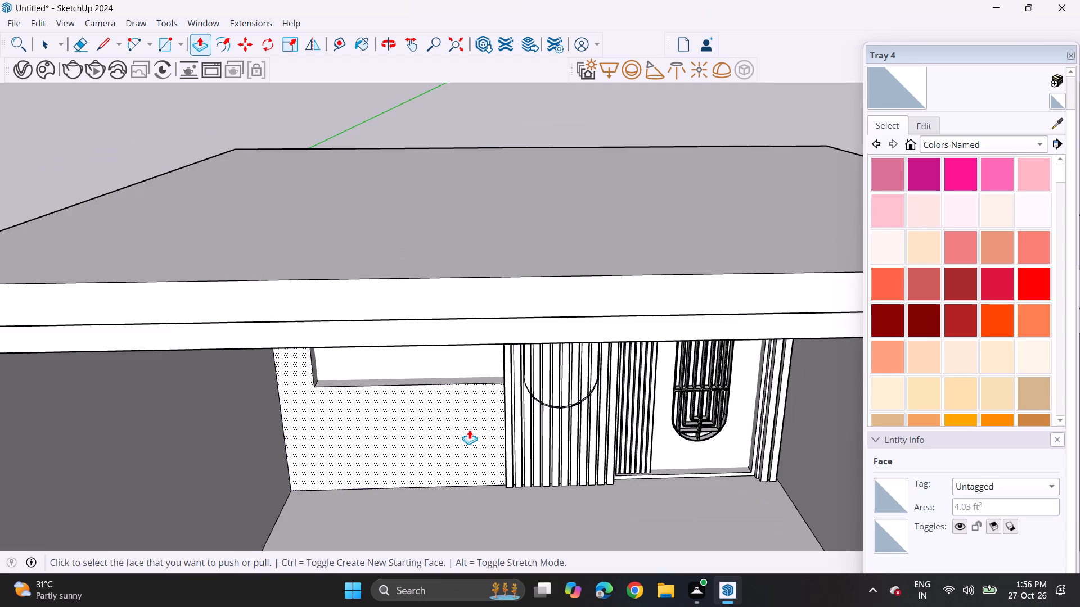
middle_click_drag(467, 430, 464, 391)
middle_click_drag(494, 369, 446, 372)
middle_click_drag(447, 372, 476, 359)
scroll(450, 373, "up", 1)
key("space")
scroll(467, 334, "down", 2)
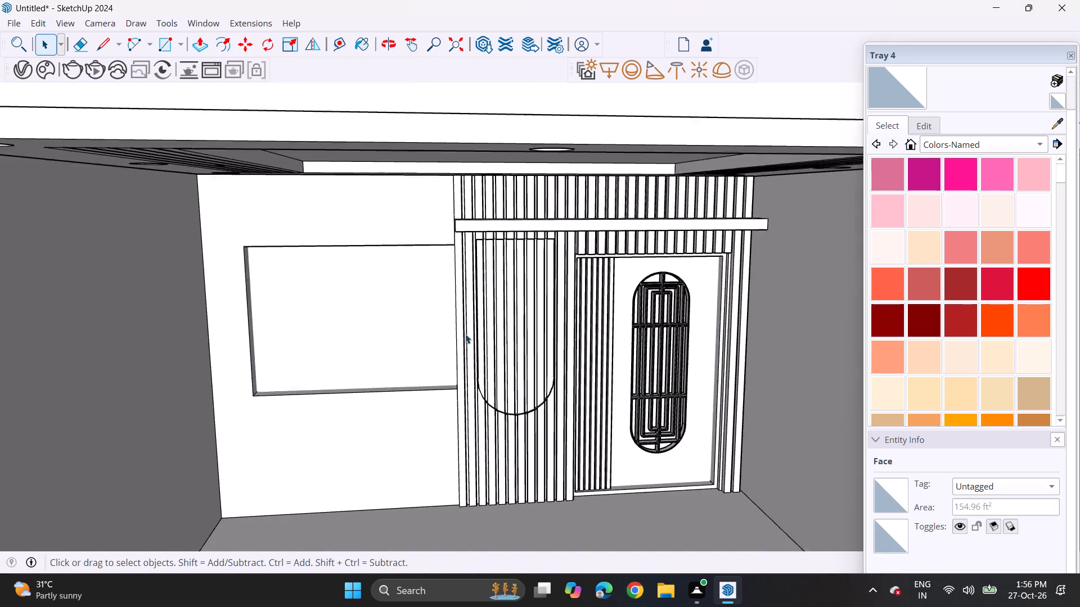
scroll(465, 334, "down", 2)
left_click(494, 166)
middle_click_drag(462, 322, 431, 323)
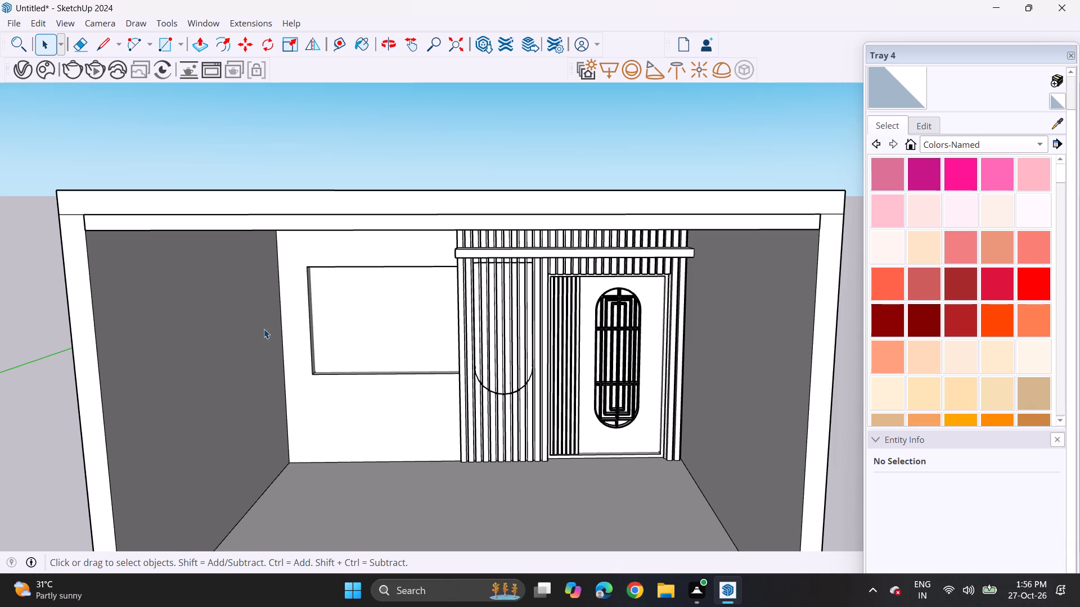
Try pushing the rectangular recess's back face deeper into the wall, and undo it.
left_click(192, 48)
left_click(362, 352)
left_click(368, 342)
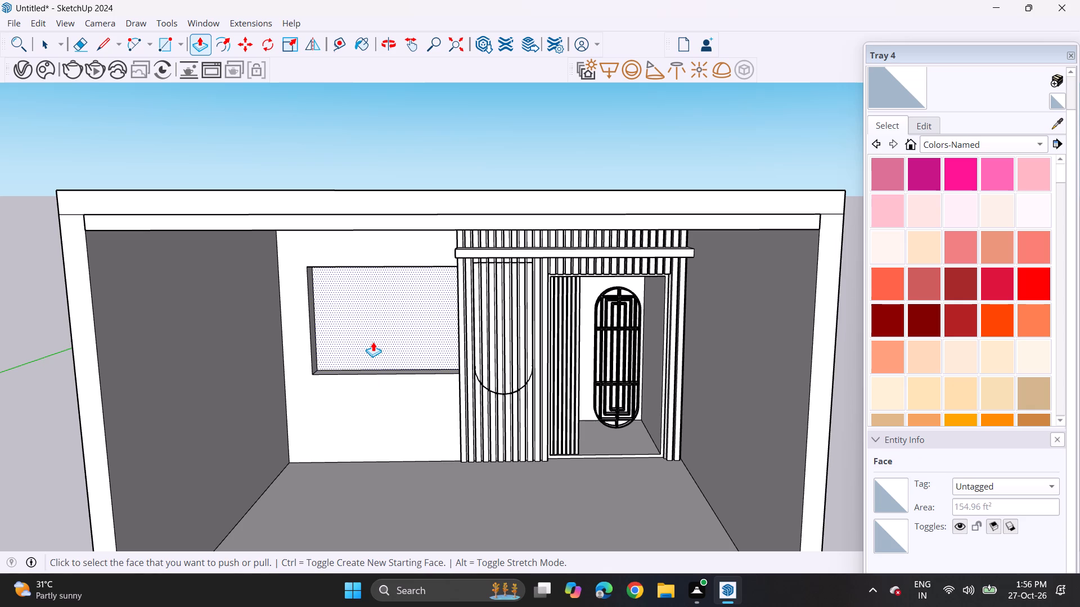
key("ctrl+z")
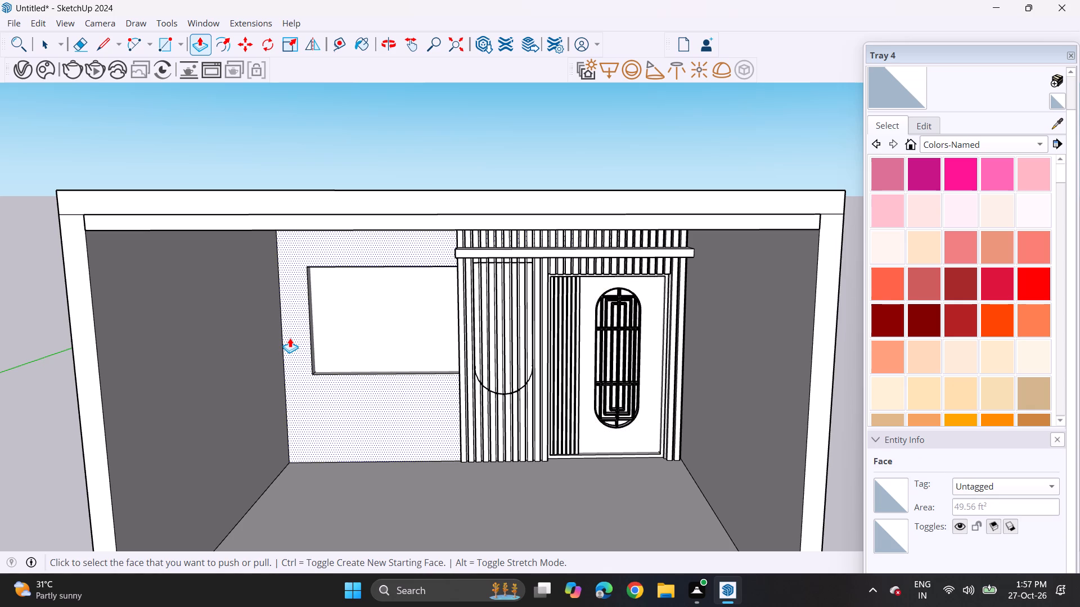
Examine the outside of the left and back walls, and return to the back wall's interior.
middle_click_drag(295, 339, 386, 336)
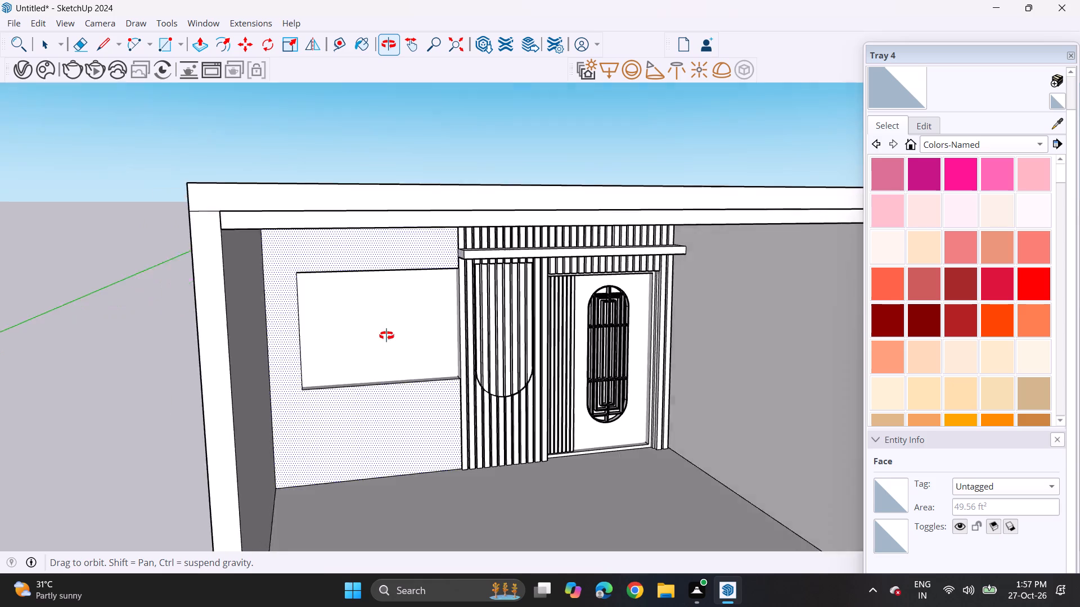
middle_click_drag(386, 336, 415, 353)
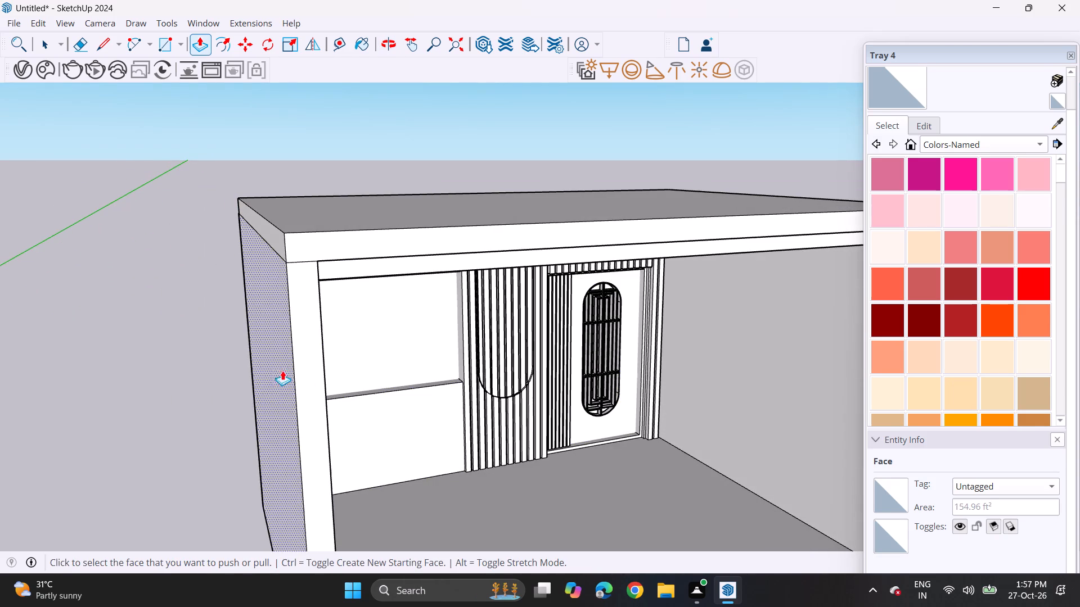
middle_click_drag(260, 360, 726, 333)
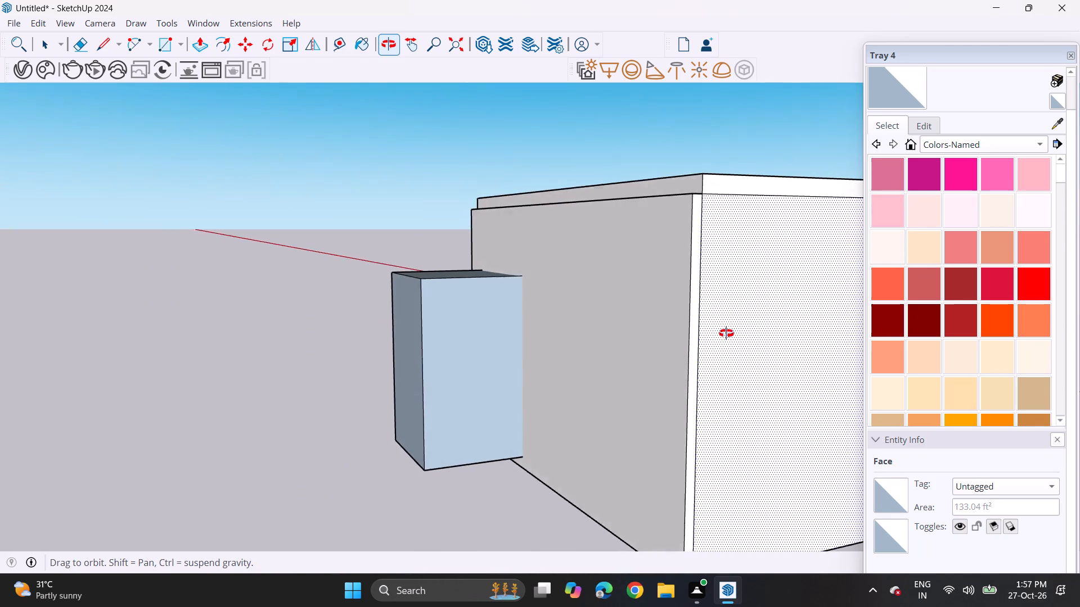
middle_click_drag(726, 333, 190, 338)
middle_click_drag(484, 328, 431, 275)
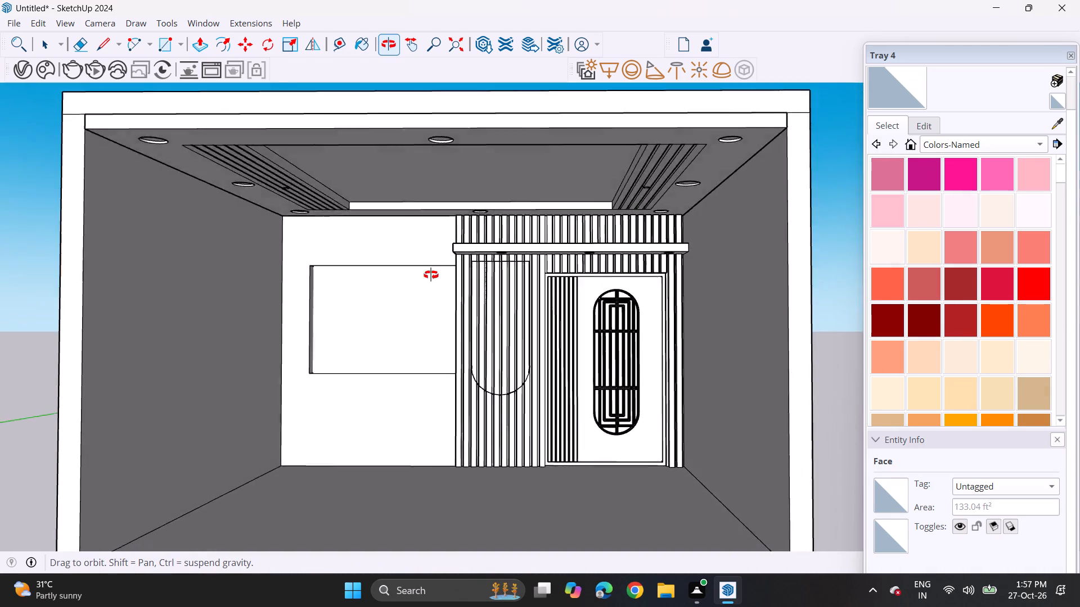
middle_click_drag(431, 275, 452, 316)
scroll(452, 316, "up", 1)
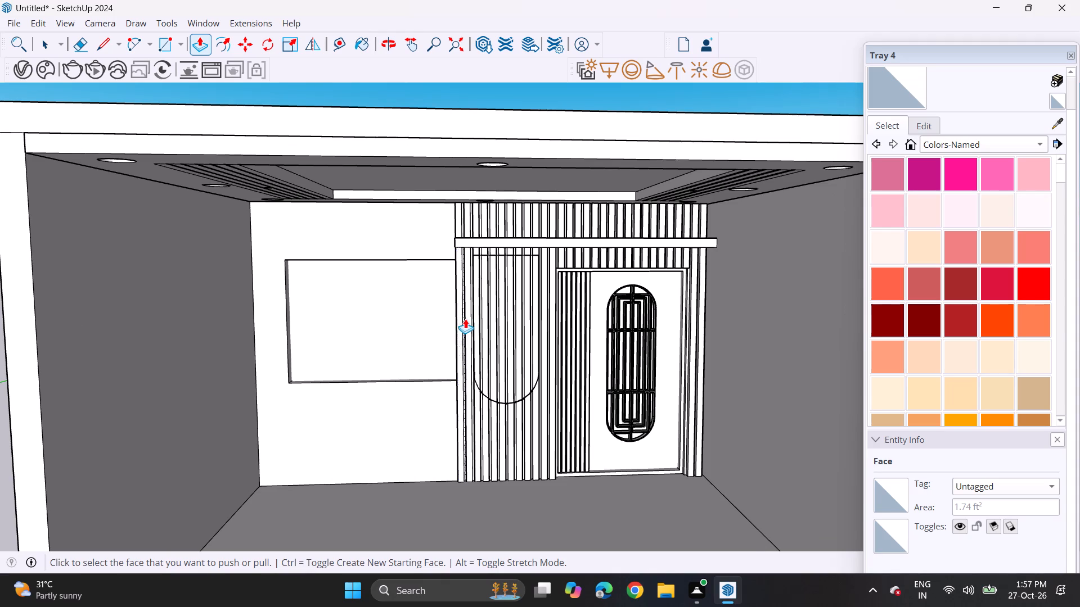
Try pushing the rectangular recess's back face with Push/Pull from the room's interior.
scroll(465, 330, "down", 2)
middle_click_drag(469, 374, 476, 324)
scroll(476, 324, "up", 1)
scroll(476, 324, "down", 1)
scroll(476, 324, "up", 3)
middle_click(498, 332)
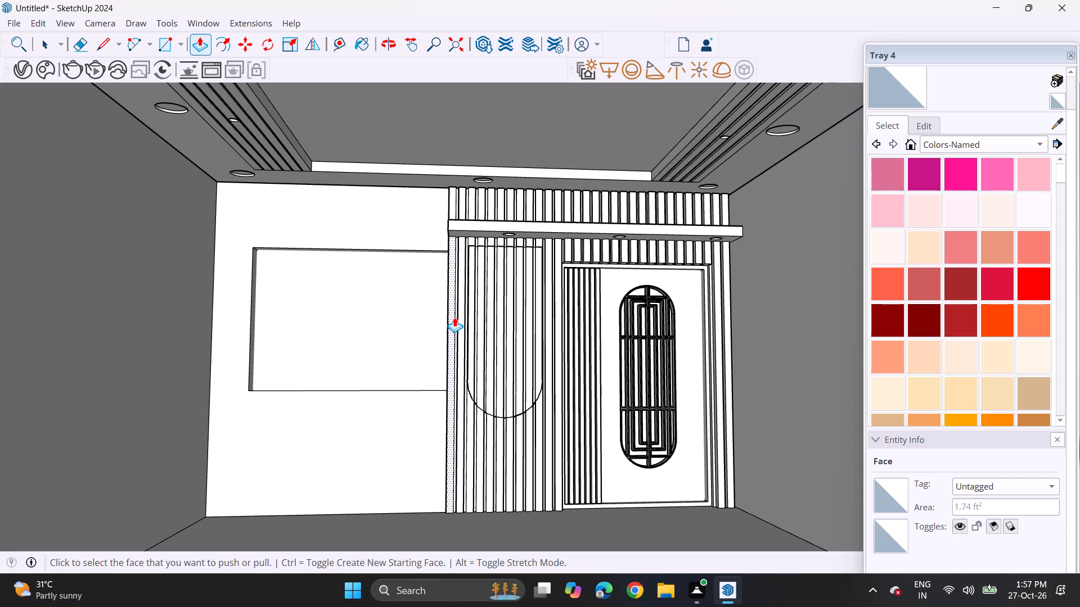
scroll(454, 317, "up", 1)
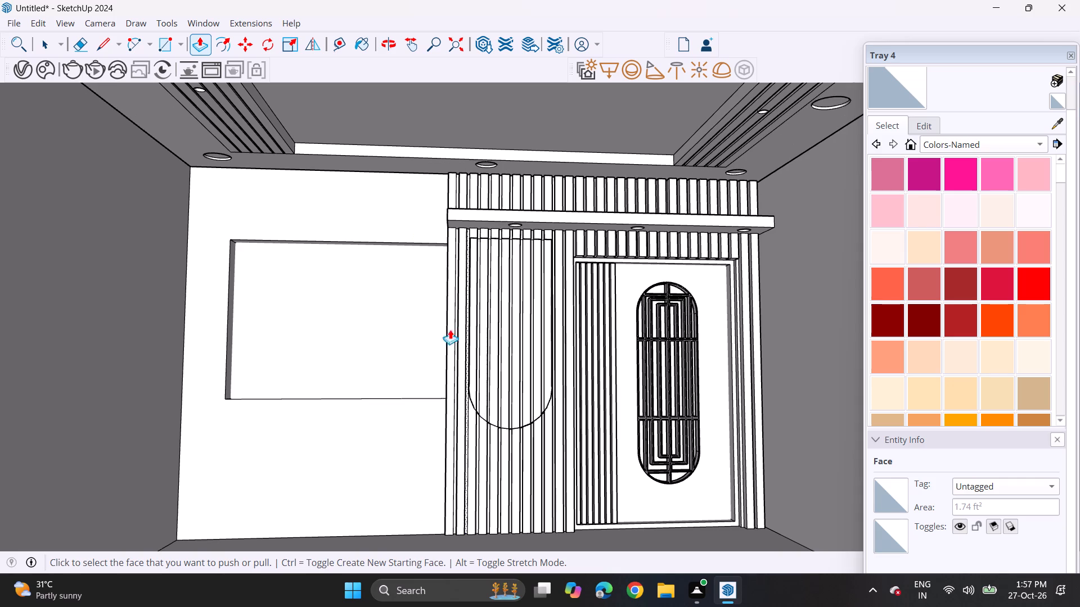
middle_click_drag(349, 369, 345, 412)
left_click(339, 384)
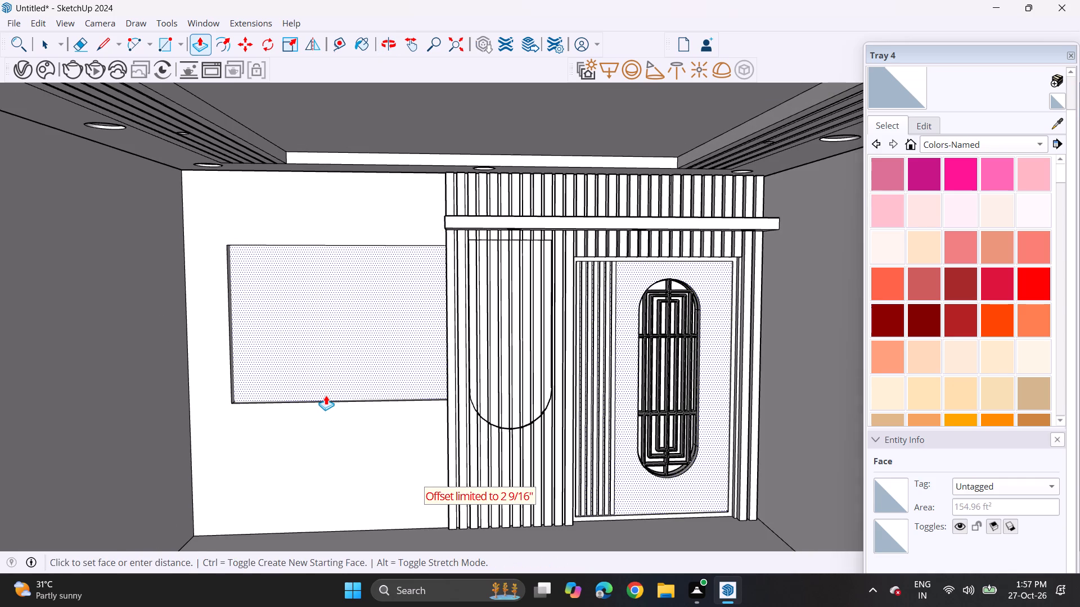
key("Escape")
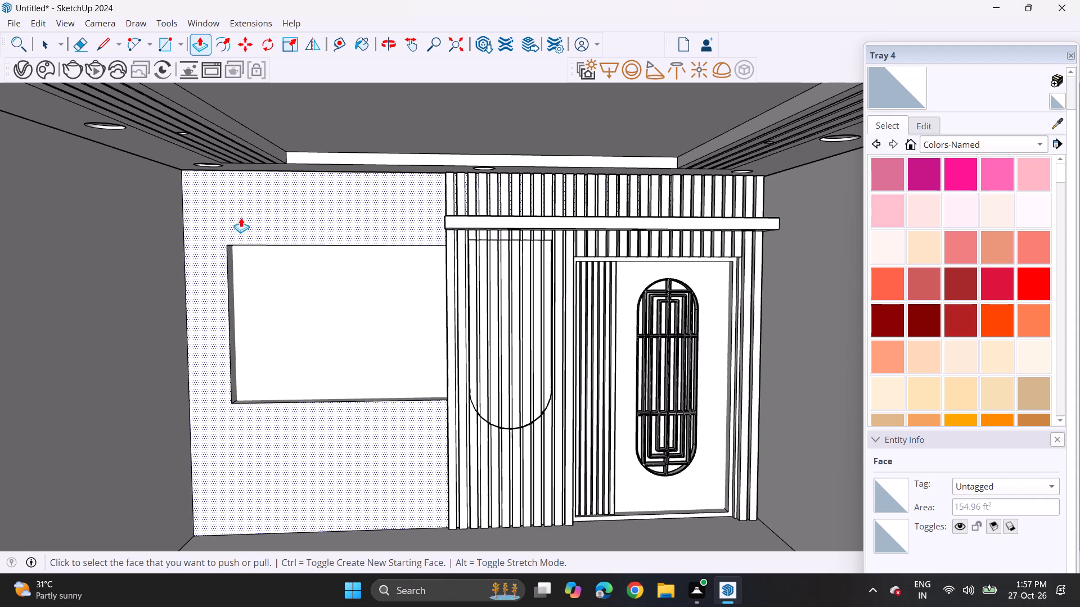
Undo the rectangular recess's Push/Pull edits back to the flat rectangle outline on the back wall.
key("ctrl+z")
key("ctrl+z")
key("ctrl+z")
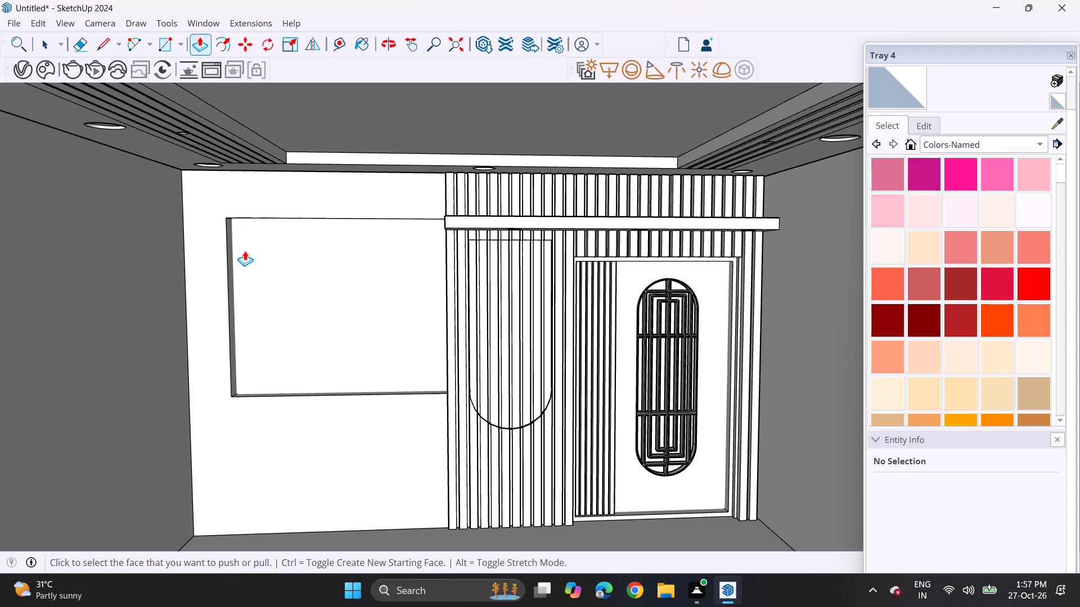
key("ctrl+z")
Draw a vertical line between the rectangle's upper and lower edges, just beside the slatted panel.
middle_click_drag(251, 253, 370, 234)
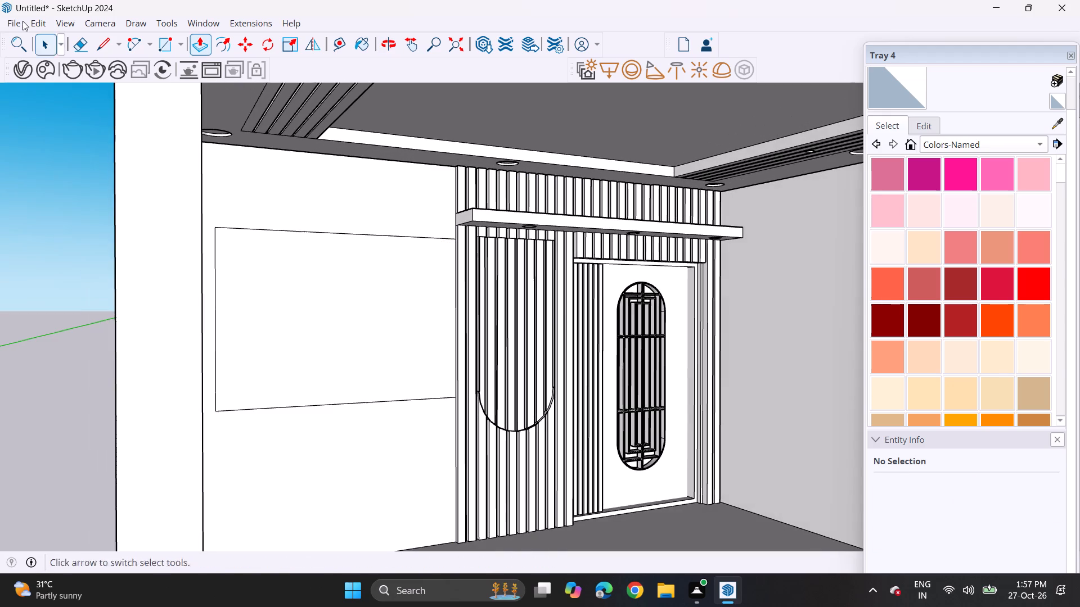
left_click(101, 42)
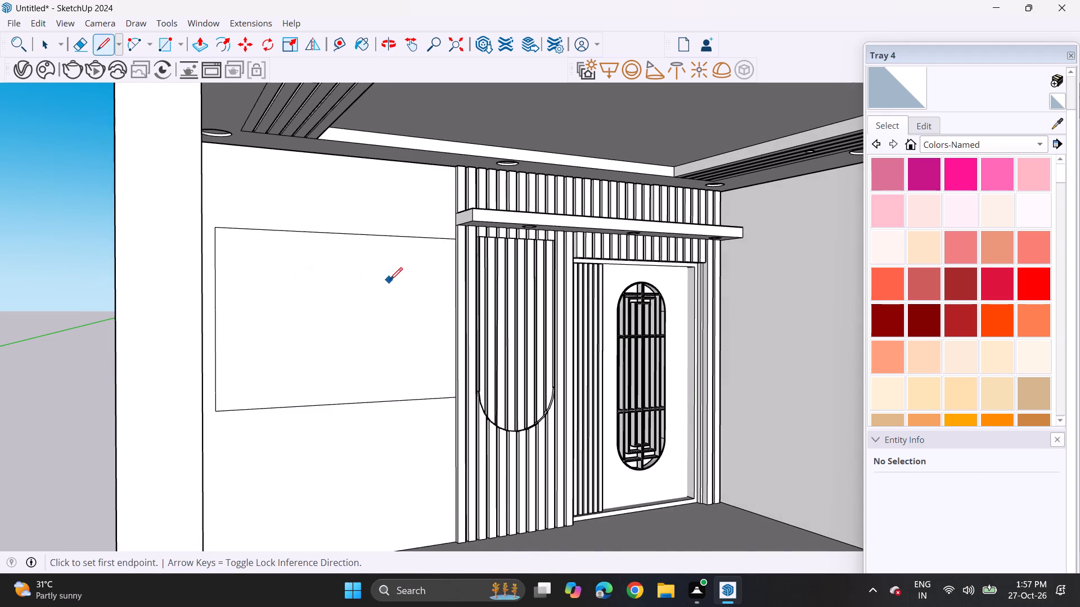
scroll(463, 280, "up", 3)
scroll(445, 227, "down", 1)
scroll(445, 227, "up", 1)
scroll(445, 227, "down", 1)
scroll(445, 227, "up", 1)
left_click(443, 224)
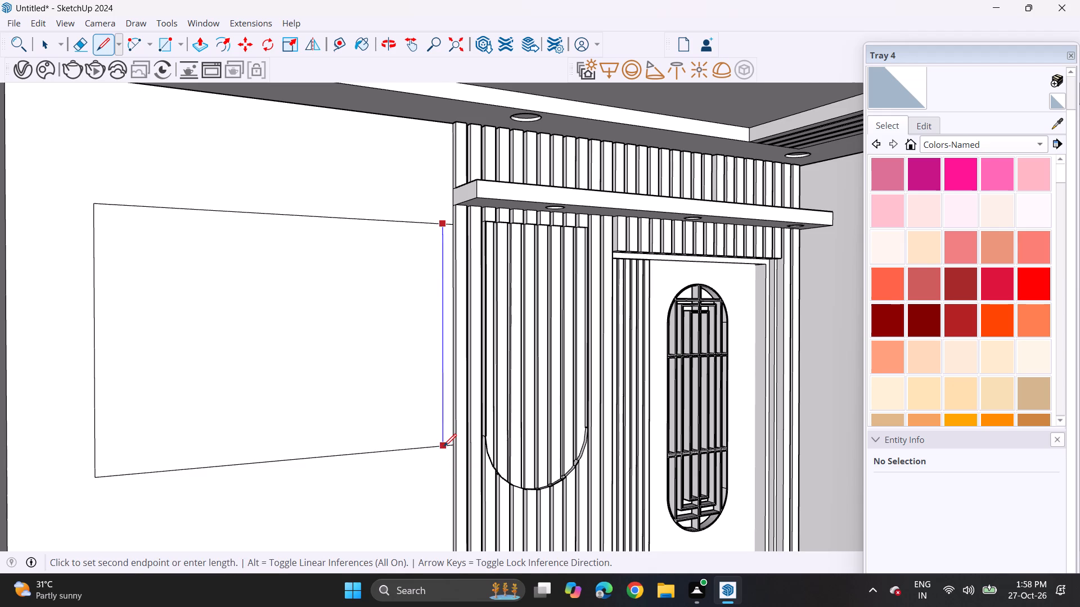
left_click(444, 446)
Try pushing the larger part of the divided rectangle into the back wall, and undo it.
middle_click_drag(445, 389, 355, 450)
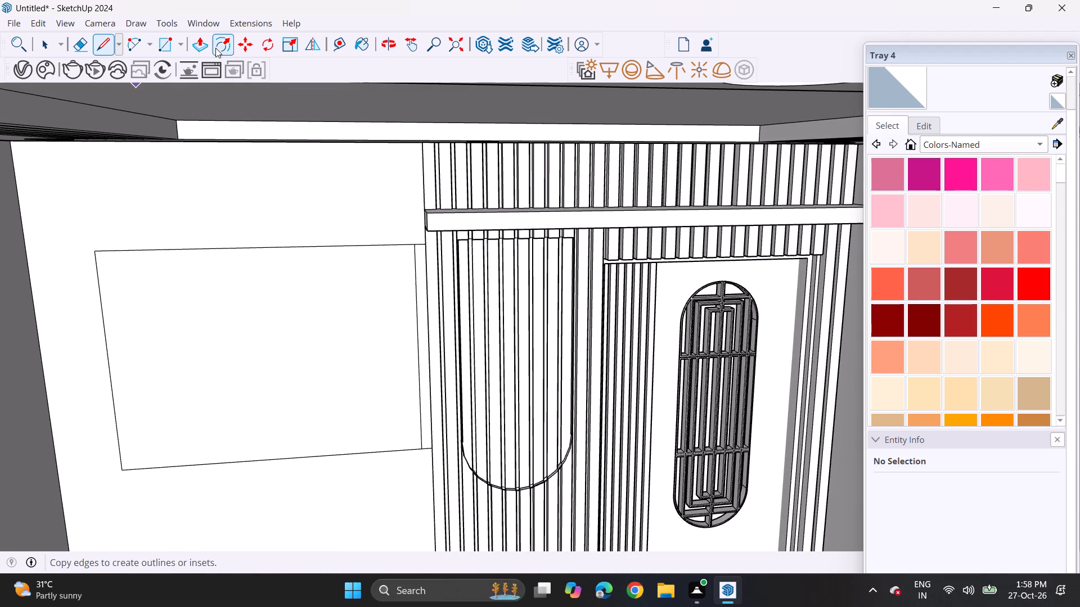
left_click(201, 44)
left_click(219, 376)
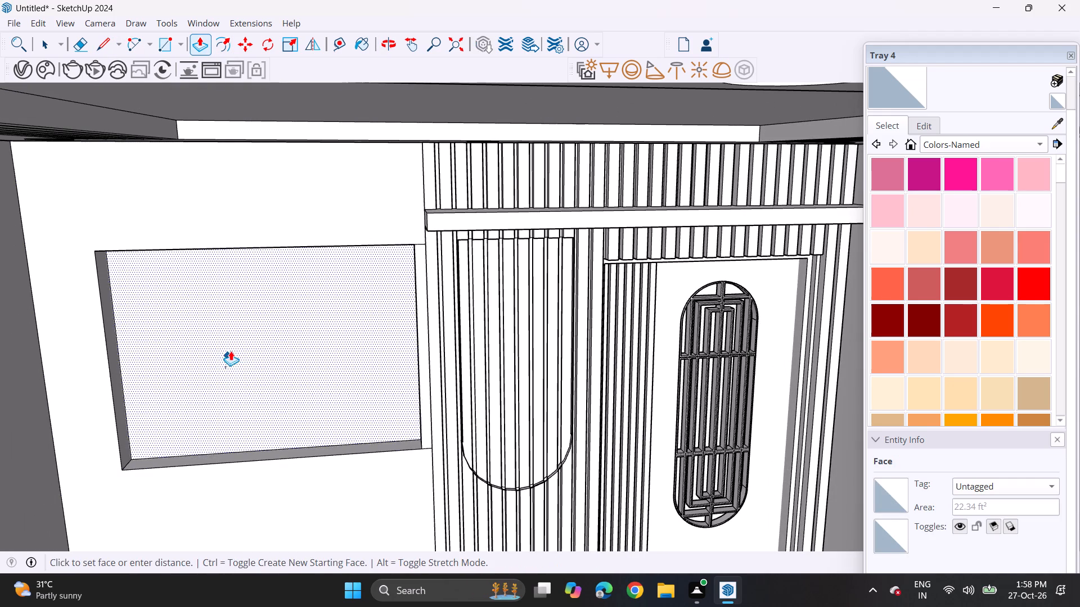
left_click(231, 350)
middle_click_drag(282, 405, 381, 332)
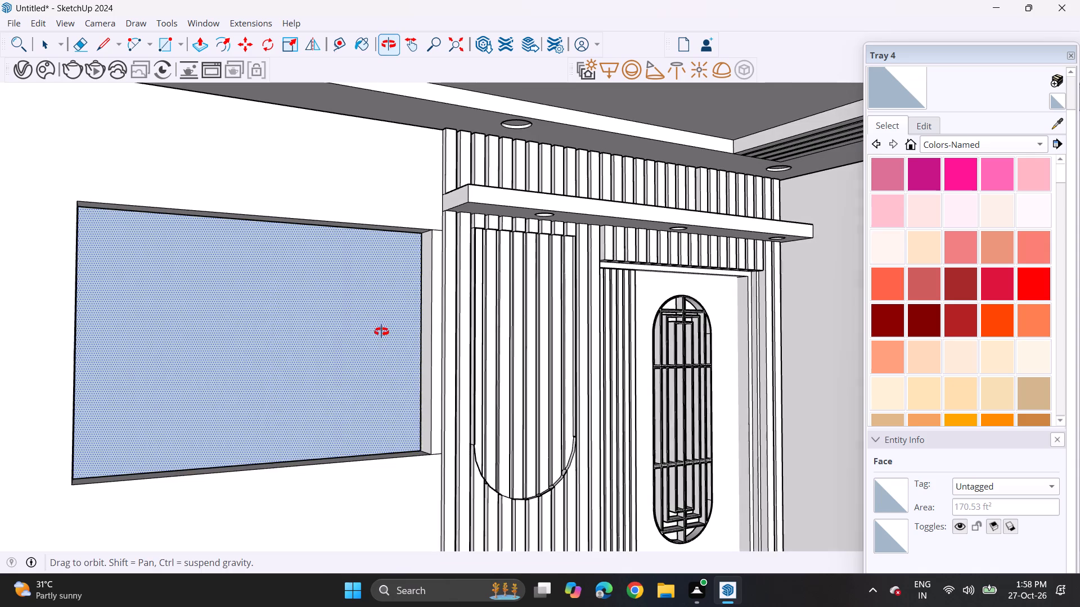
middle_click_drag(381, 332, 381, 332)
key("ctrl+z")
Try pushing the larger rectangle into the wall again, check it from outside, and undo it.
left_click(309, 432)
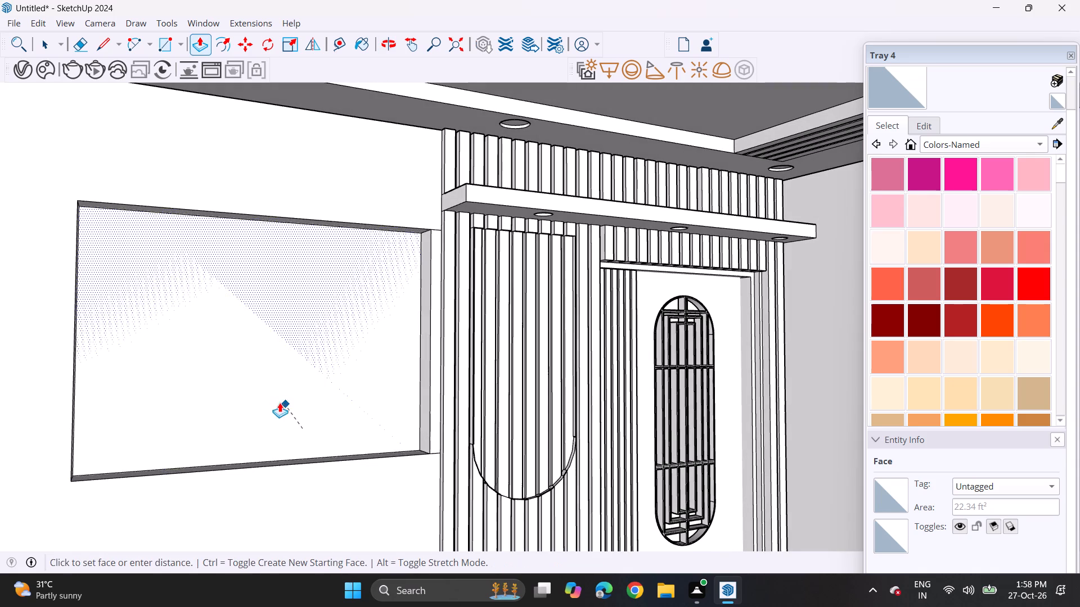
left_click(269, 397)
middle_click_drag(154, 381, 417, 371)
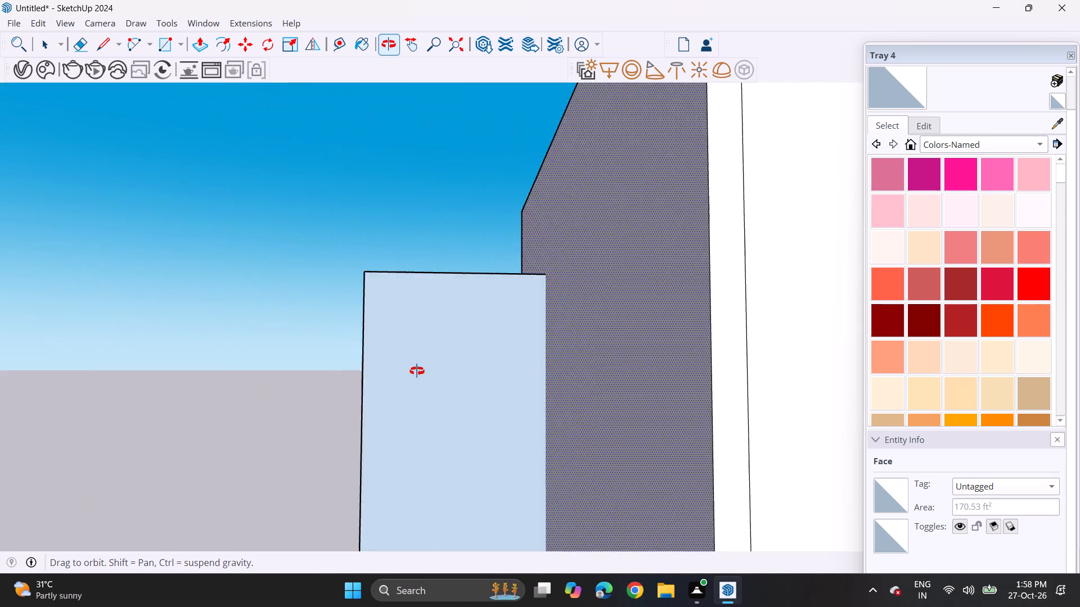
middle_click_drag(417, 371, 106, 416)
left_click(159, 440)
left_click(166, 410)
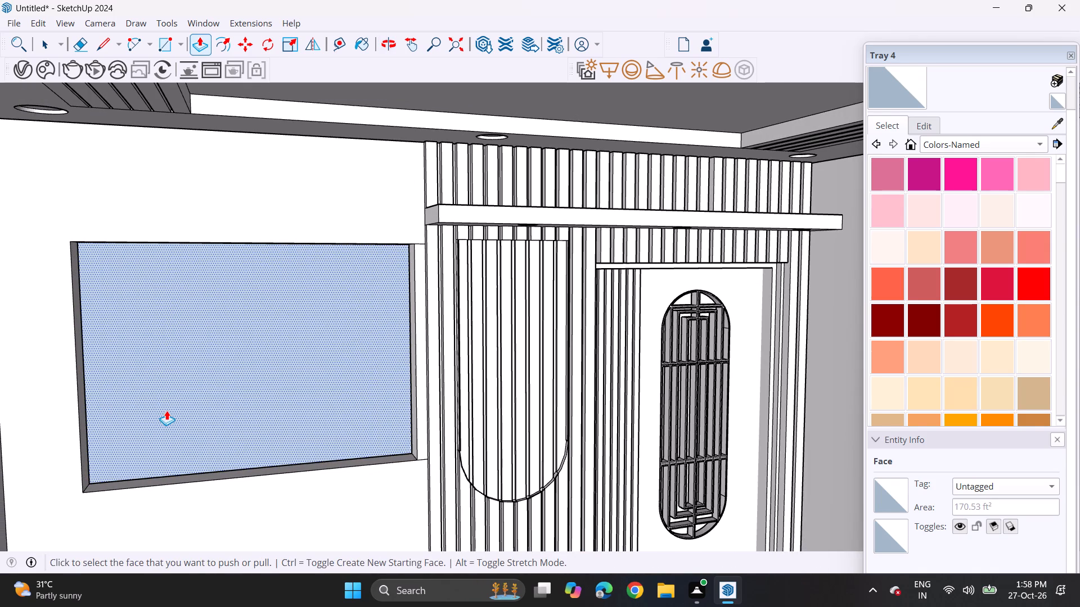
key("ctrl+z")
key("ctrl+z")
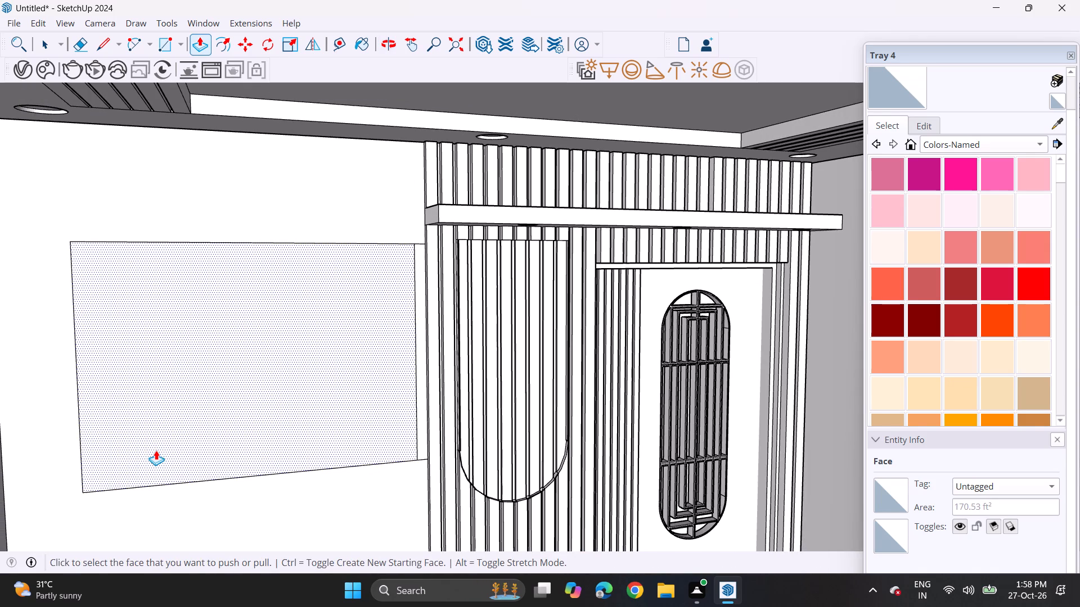
Push the larger rectangle into the back wall, matching its depth to the wall's outer edge.
left_click(143, 434)
middle_click_drag(78, 377, 436, 355)
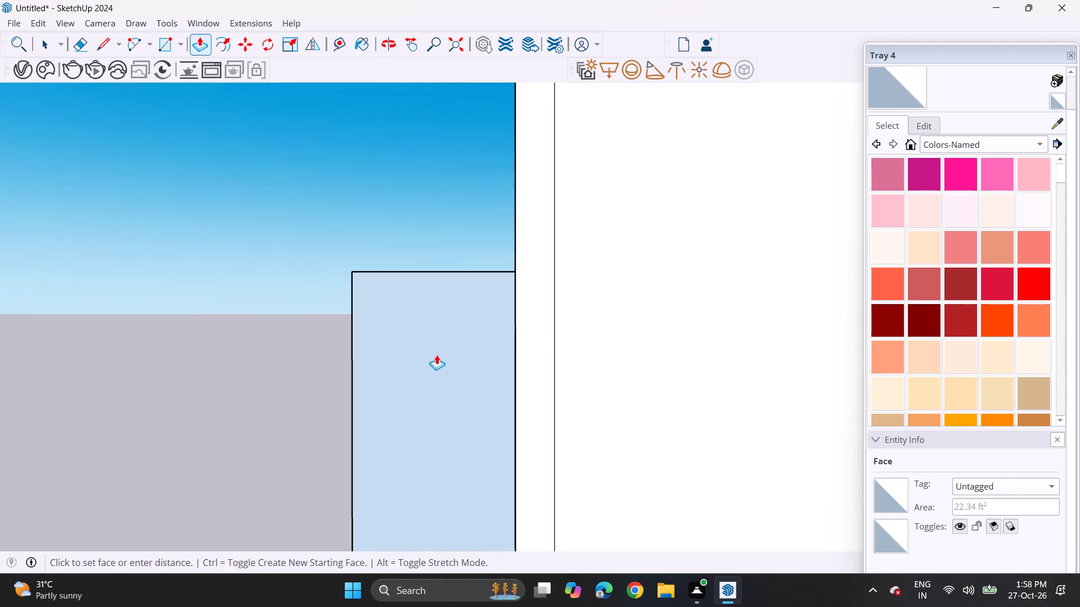
left_click(515, 392)
middle_click_drag(458, 387, 691, 379)
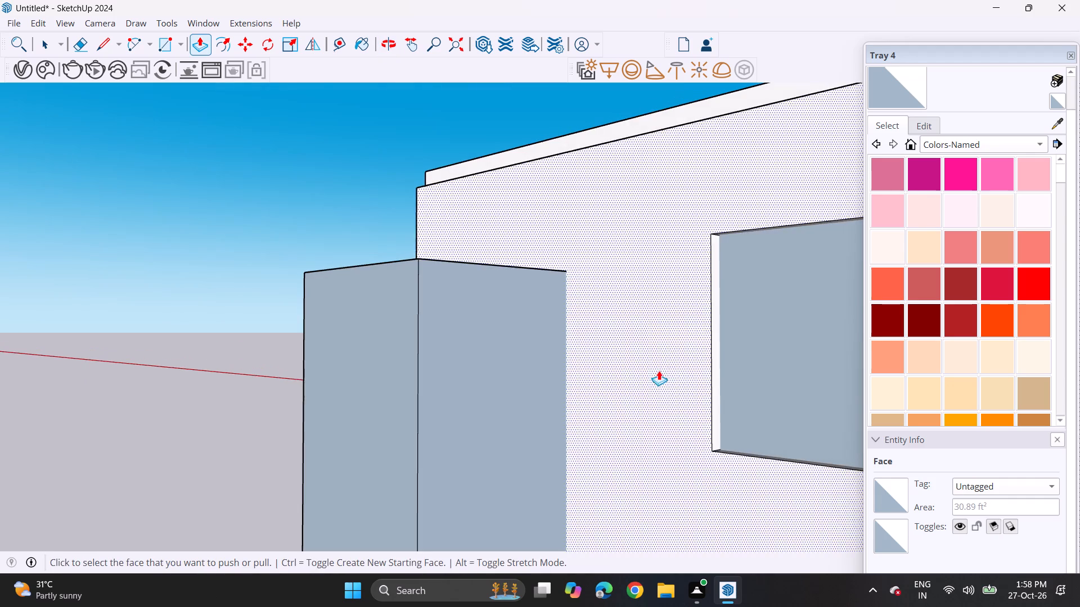
middle_click_drag(711, 370, 58, 422)
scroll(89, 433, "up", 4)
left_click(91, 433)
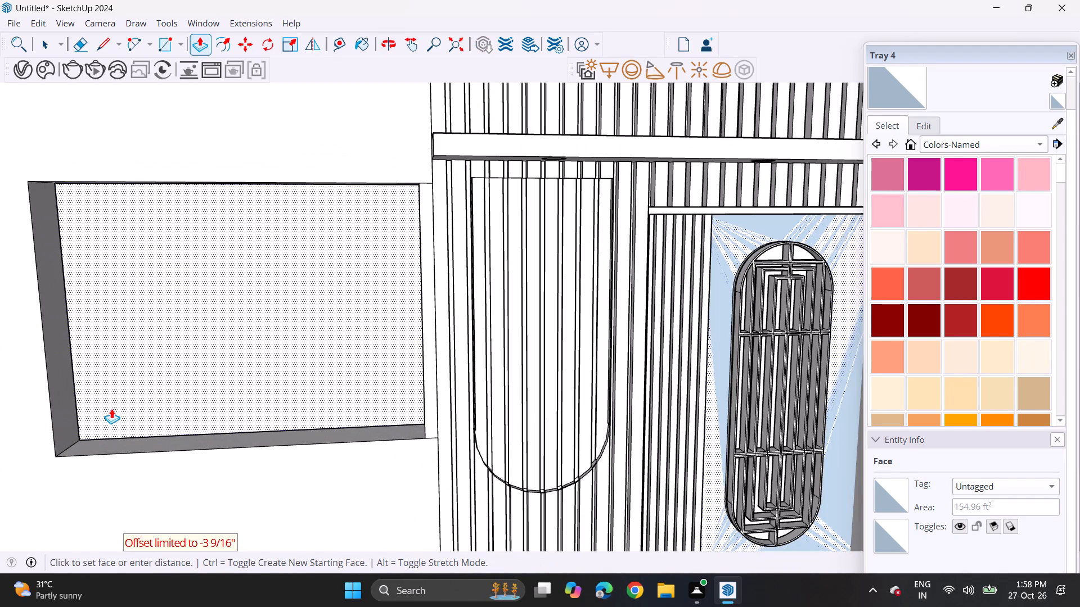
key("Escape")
Draw a vertical line along the recess's inner back corner on the slatted panel side.
middle_click_drag(298, 389, 434, 354)
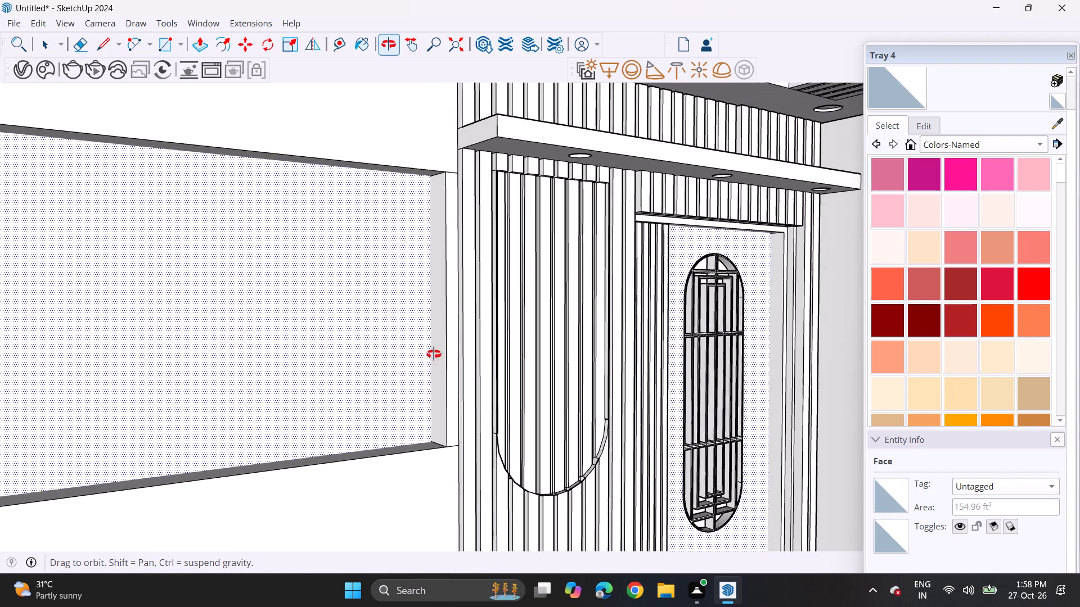
middle_click_drag(434, 354, 429, 353)
left_click(102, 54)
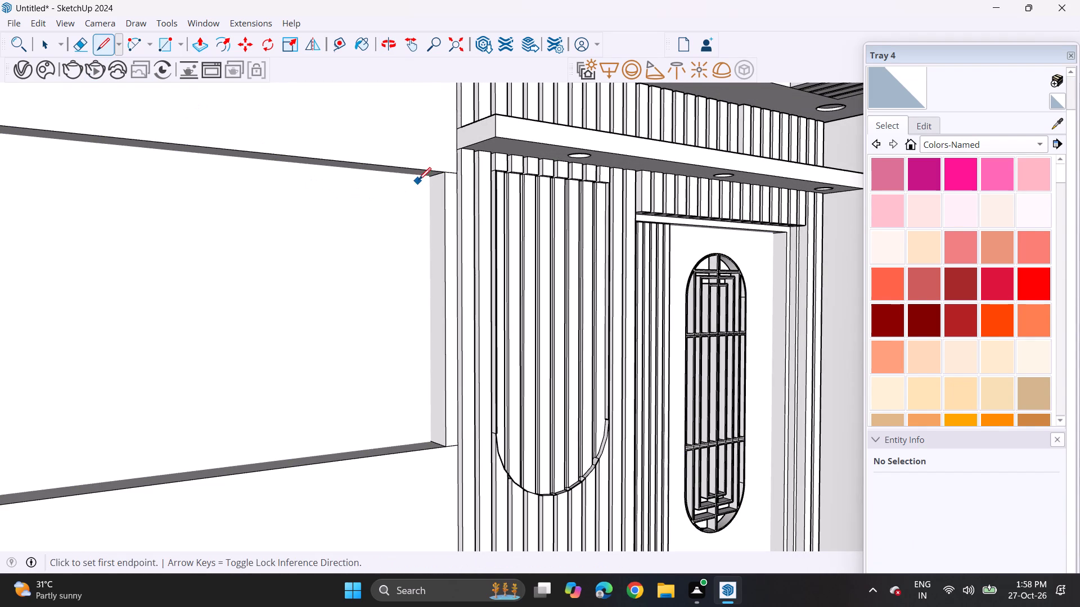
left_click(431, 177)
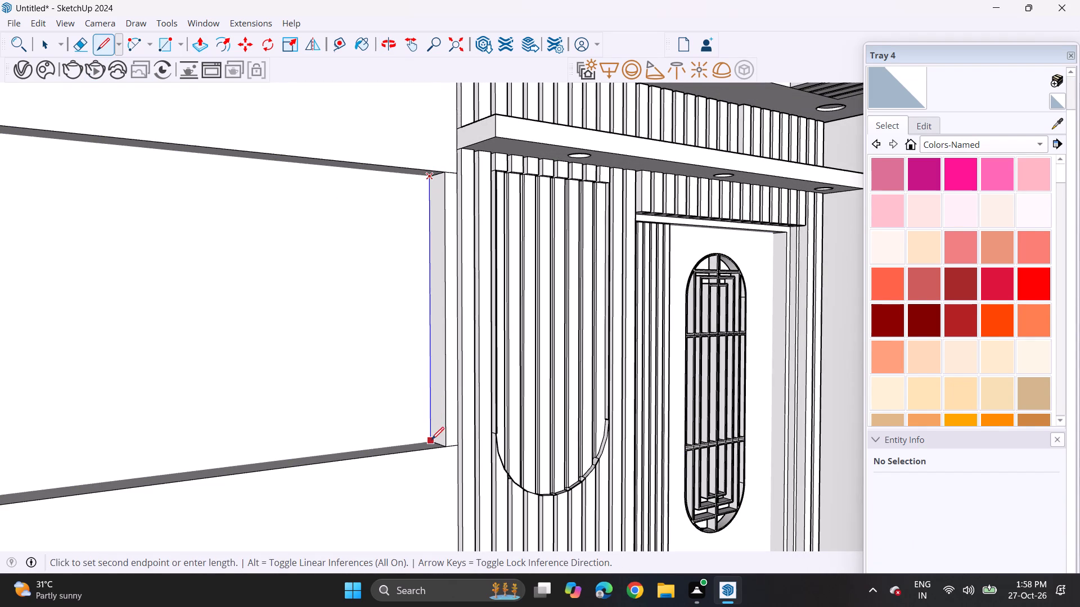
left_click(431, 443)
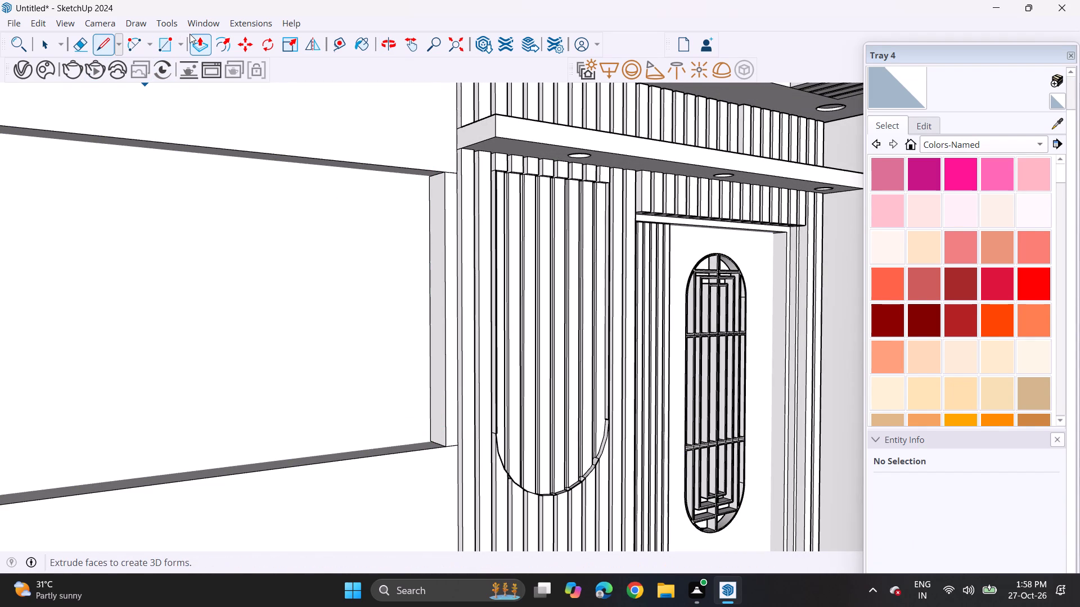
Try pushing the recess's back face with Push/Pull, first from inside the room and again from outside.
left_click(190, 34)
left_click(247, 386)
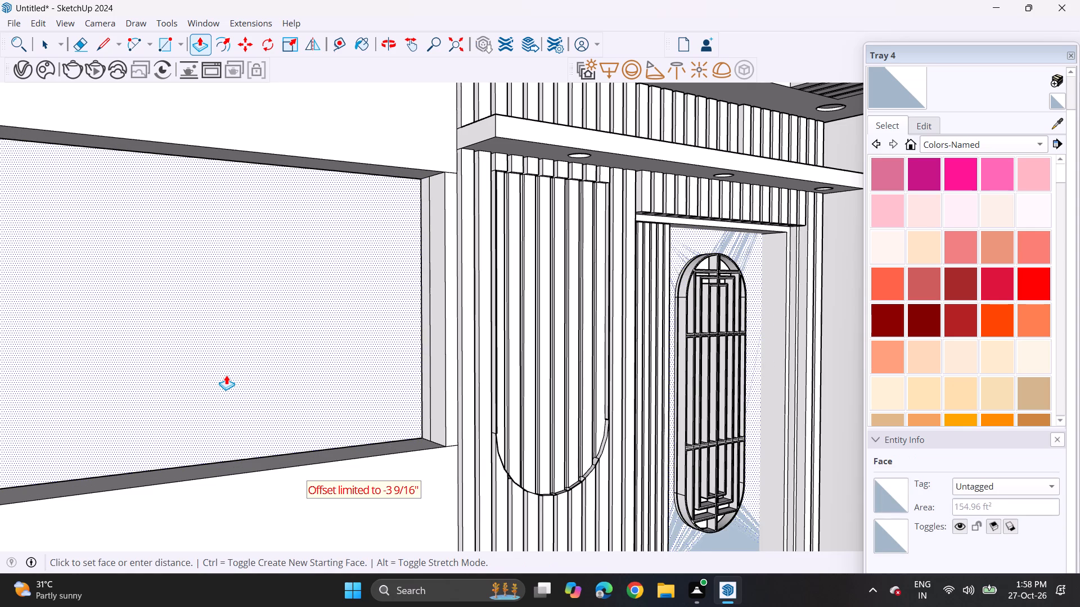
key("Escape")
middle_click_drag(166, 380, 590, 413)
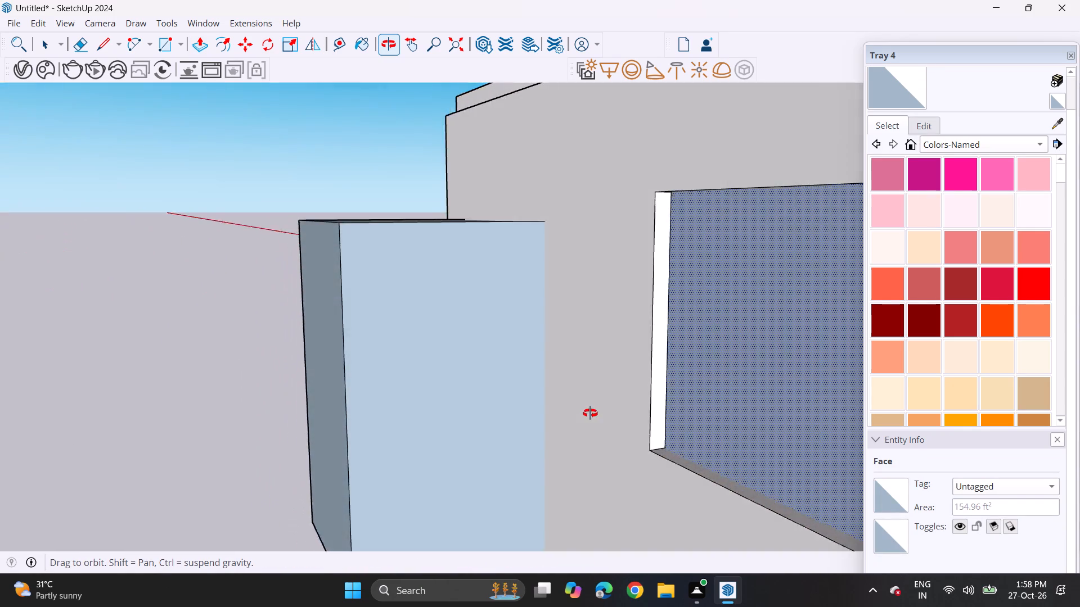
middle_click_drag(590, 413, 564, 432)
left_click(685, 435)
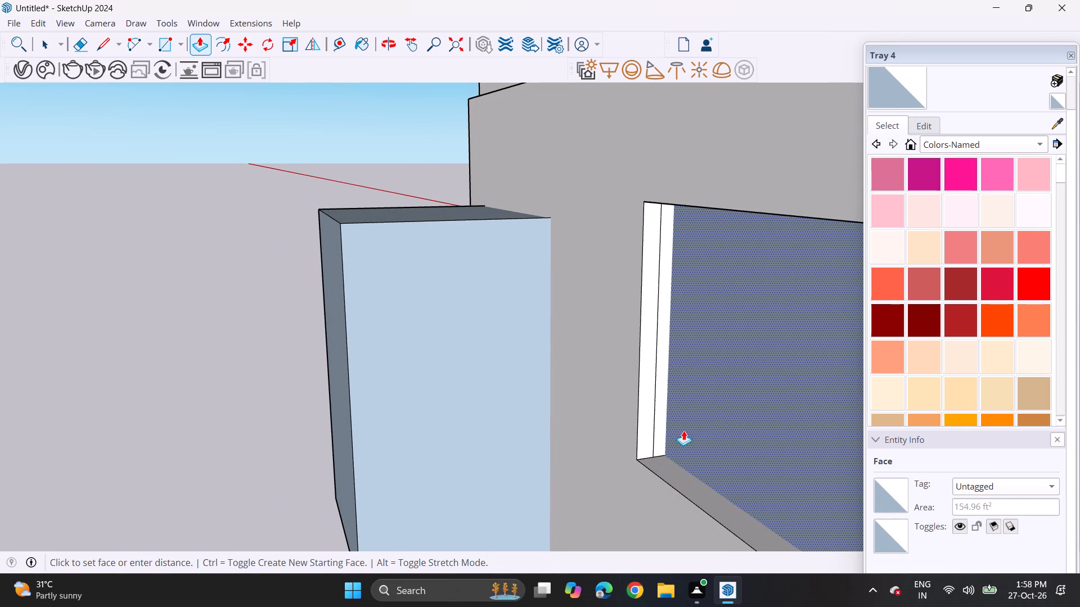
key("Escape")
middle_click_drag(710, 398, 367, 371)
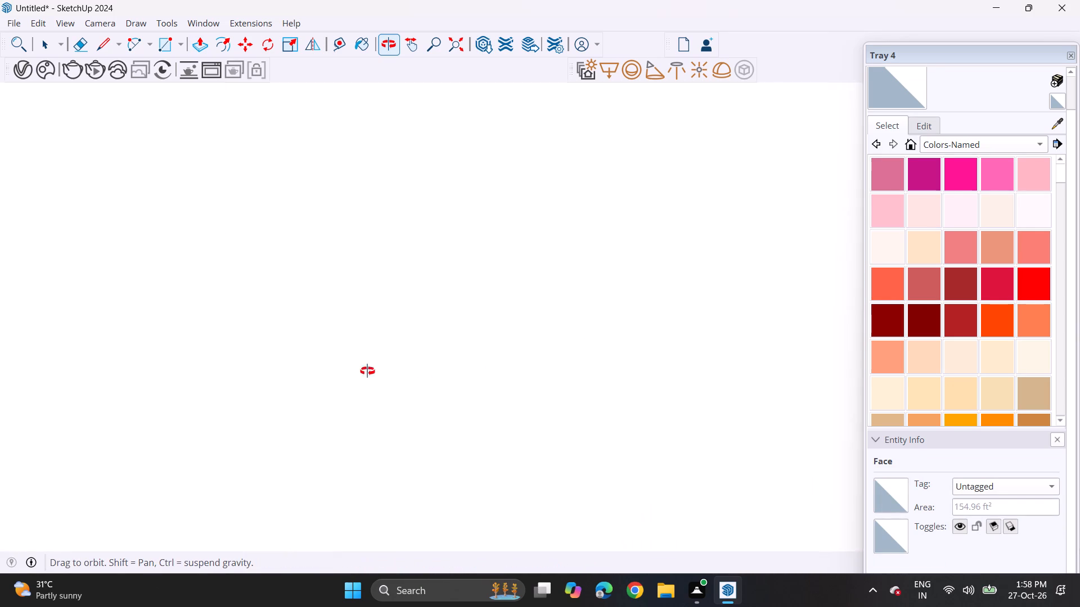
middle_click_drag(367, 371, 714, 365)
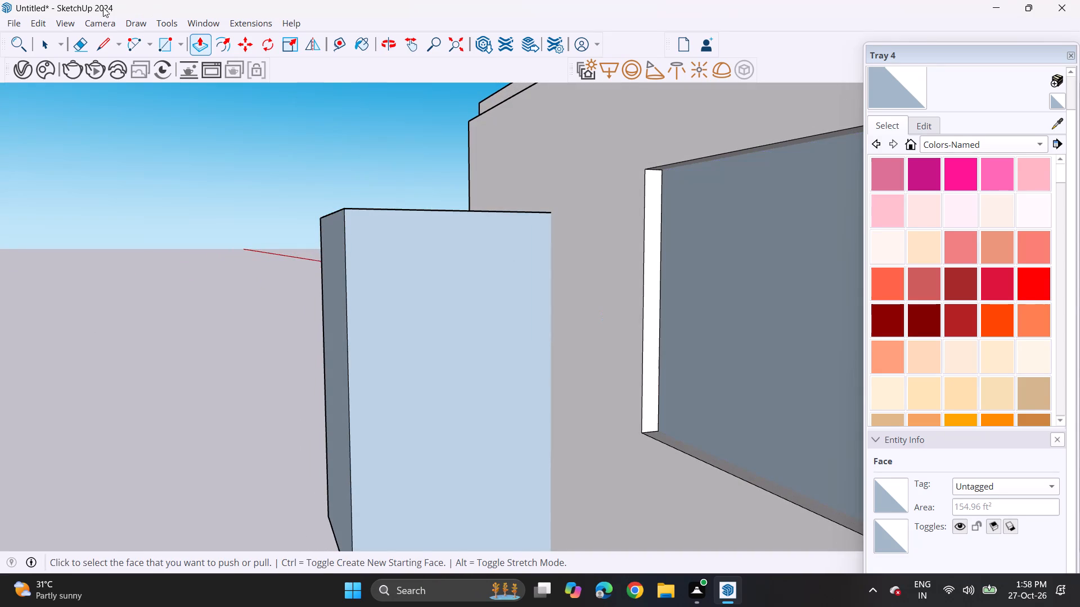
Erase the edges of the box projecting outside the room wall.
left_click(82, 48)
scroll(523, 228, "down", 5)
middle_click_drag(477, 238, 447, 298)
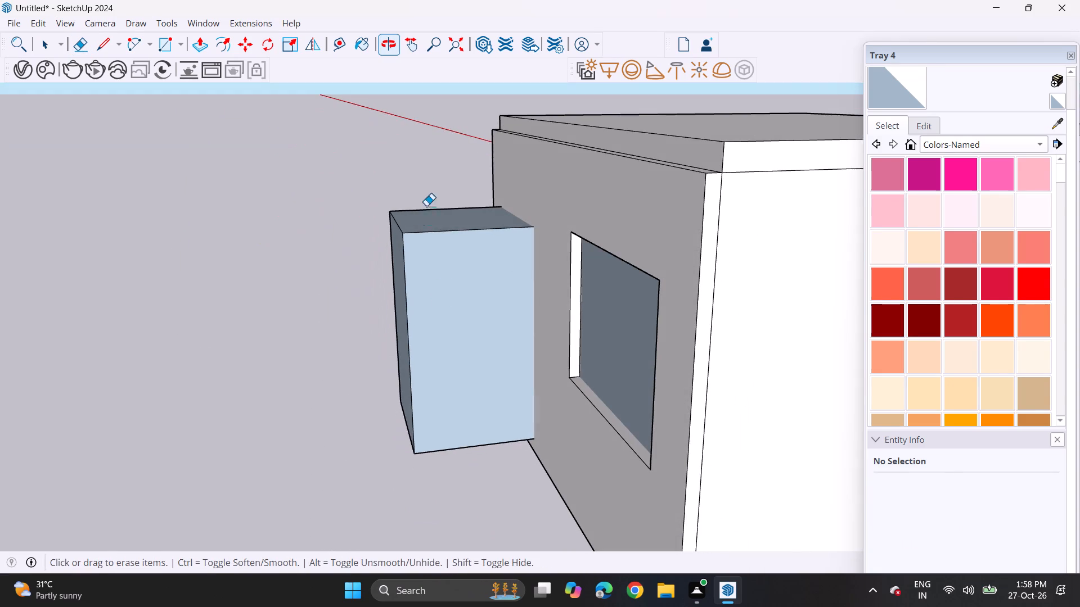
left_click_drag(429, 203, 439, 418)
left_click_drag(417, 291, 414, 453)
left_click_drag(417, 373, 424, 424)
left_click_drag(401, 333, 401, 366)
left_click_drag(395, 271, 403, 276)
left_click_drag(402, 212, 402, 220)
left_click_drag(402, 220, 397, 235)
Push the rectangular recess's back face outward to its offset limit with Push/Pull from inside the room.
middle_click_drag(471, 275, 31, 197)
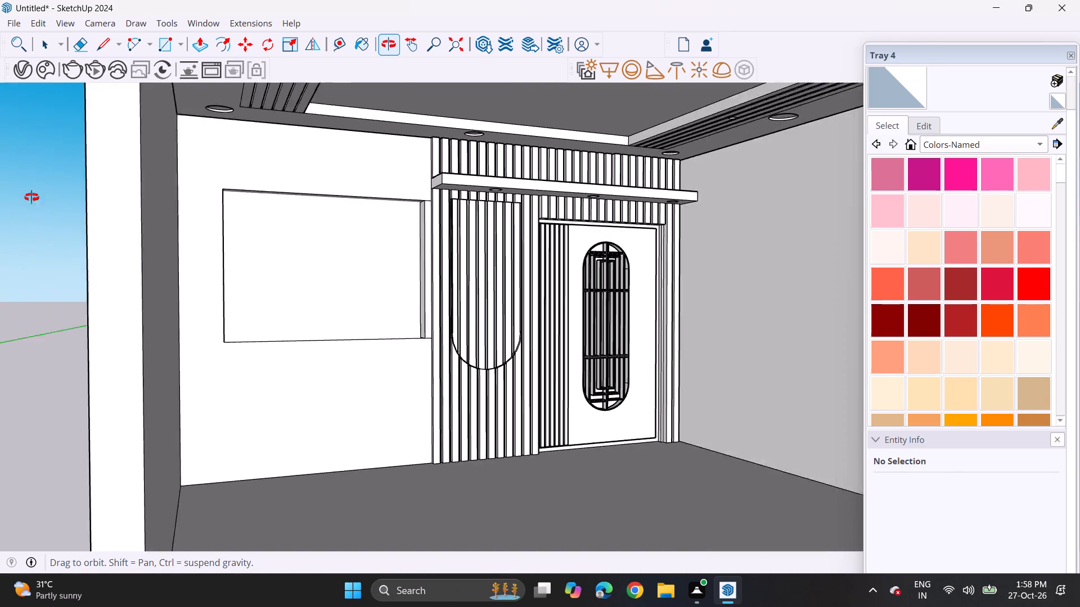
middle_click_drag(31, 197, 0, 209)
middle_click_drag(489, 246, 438, 310)
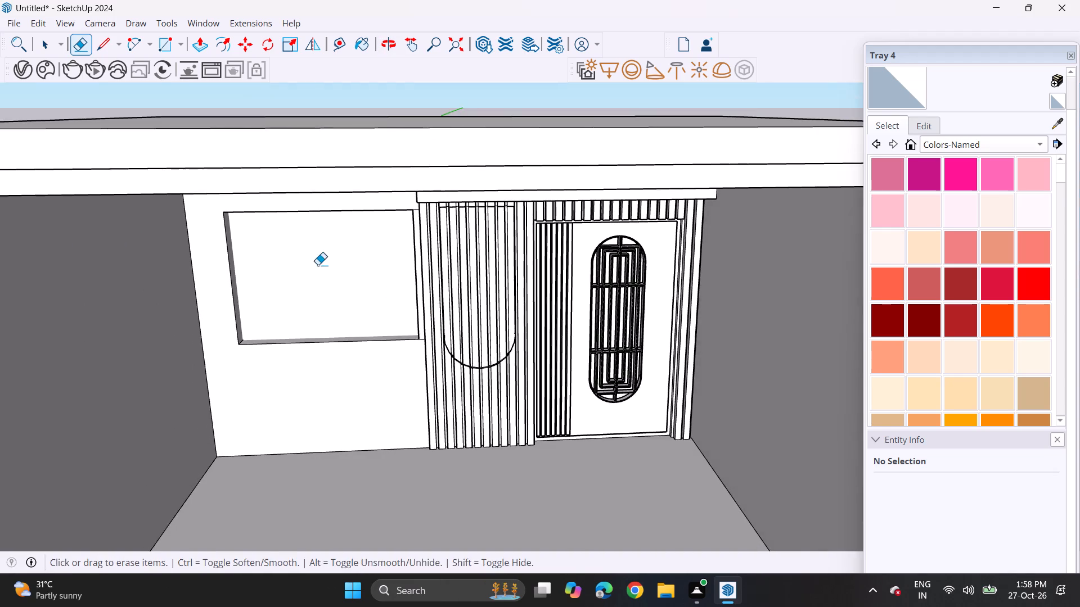
scroll(318, 265, "up", 2)
left_click(195, 48)
left_click(305, 345)
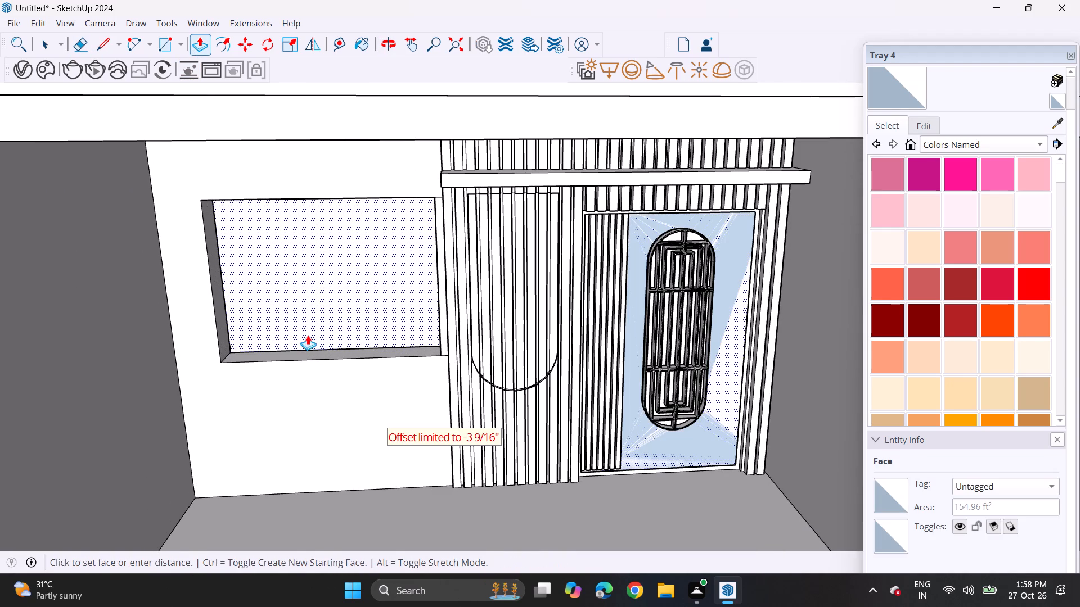
left_click(308, 335)
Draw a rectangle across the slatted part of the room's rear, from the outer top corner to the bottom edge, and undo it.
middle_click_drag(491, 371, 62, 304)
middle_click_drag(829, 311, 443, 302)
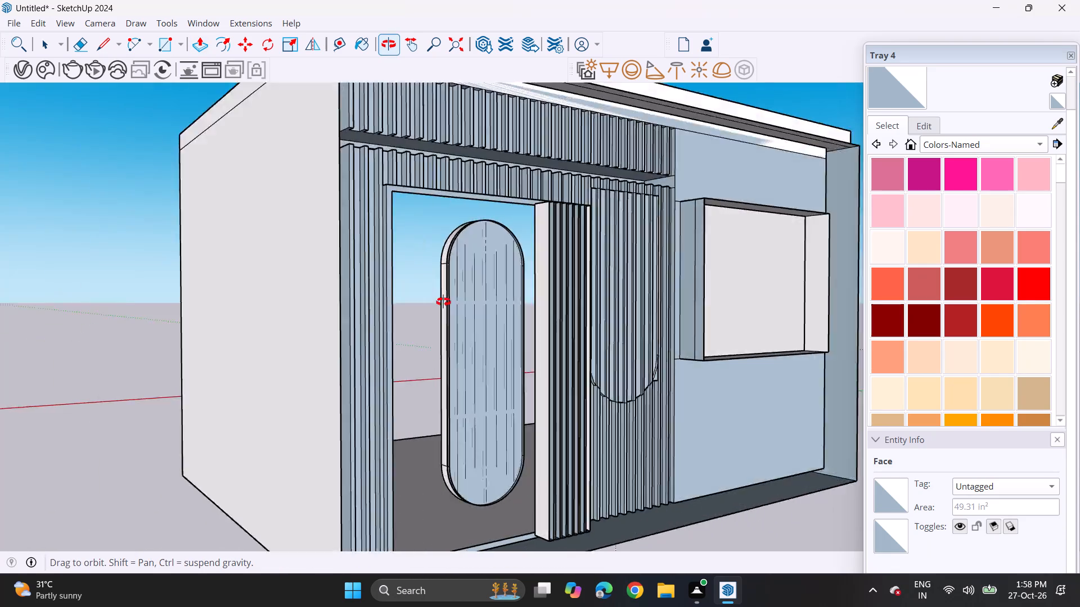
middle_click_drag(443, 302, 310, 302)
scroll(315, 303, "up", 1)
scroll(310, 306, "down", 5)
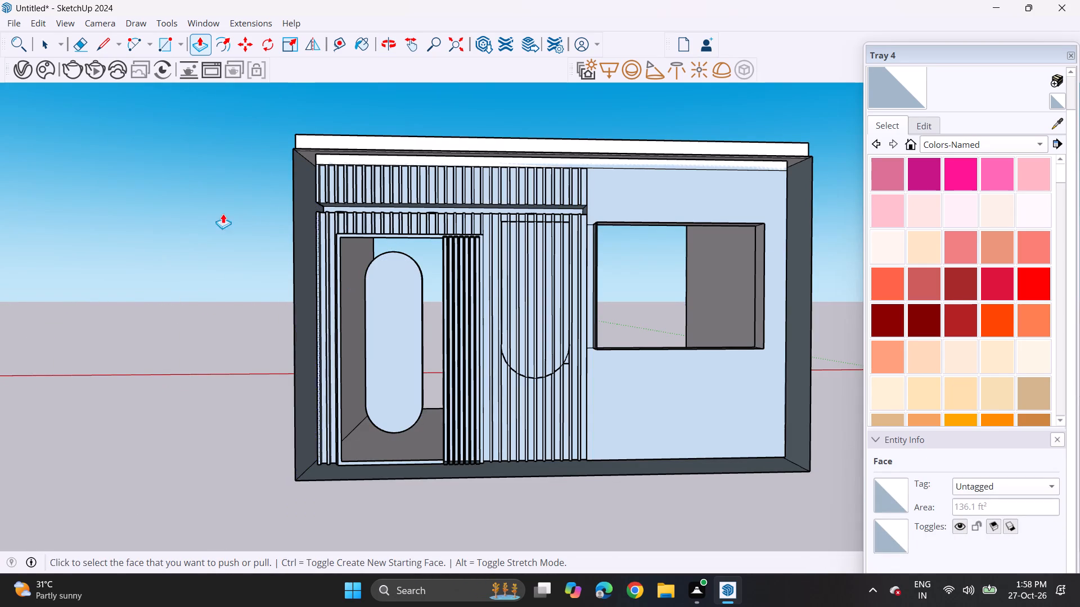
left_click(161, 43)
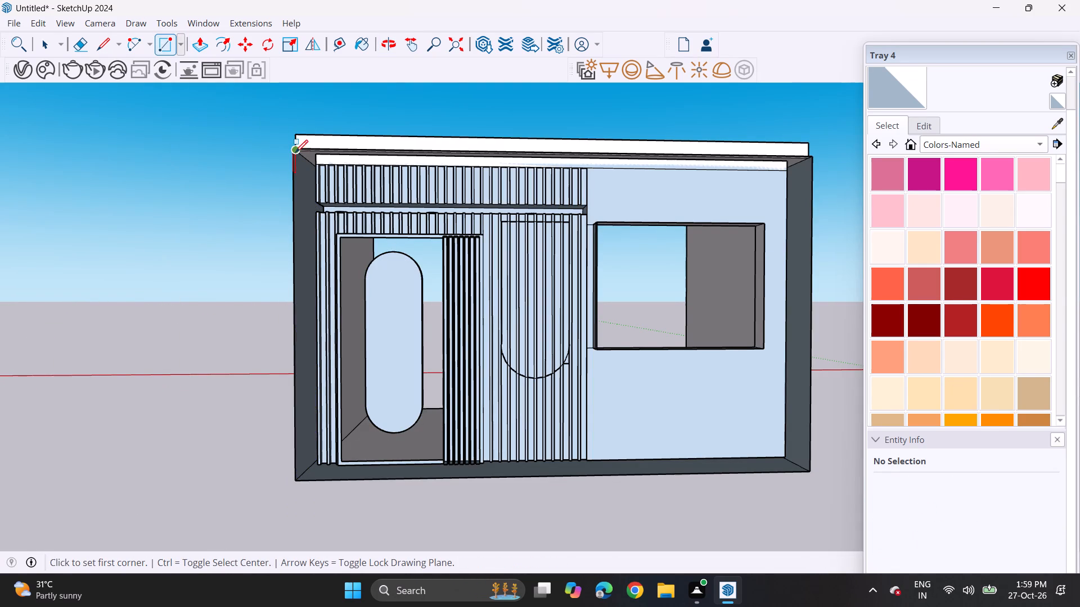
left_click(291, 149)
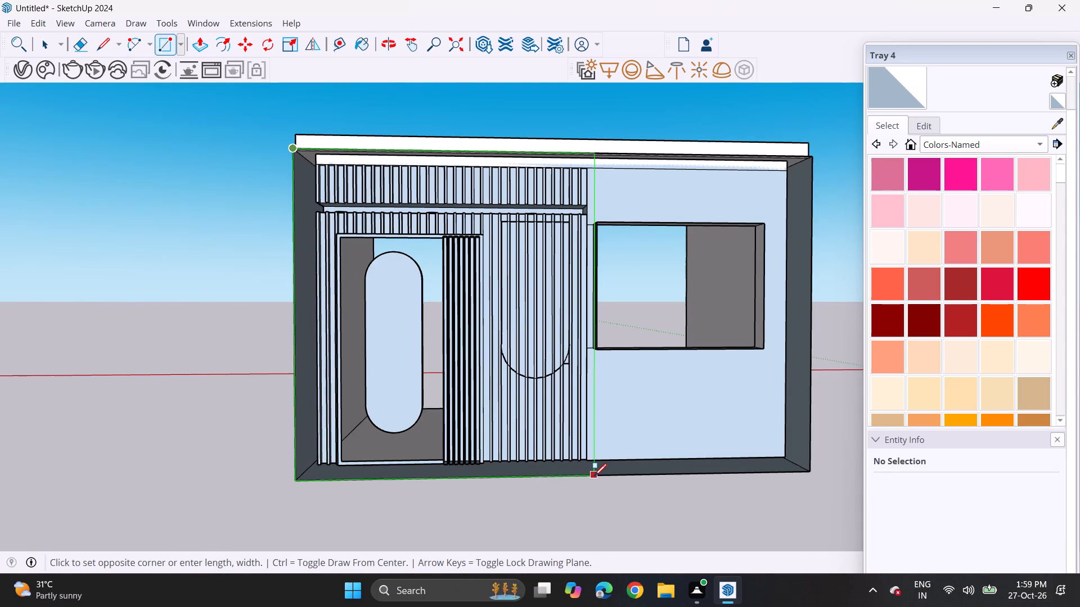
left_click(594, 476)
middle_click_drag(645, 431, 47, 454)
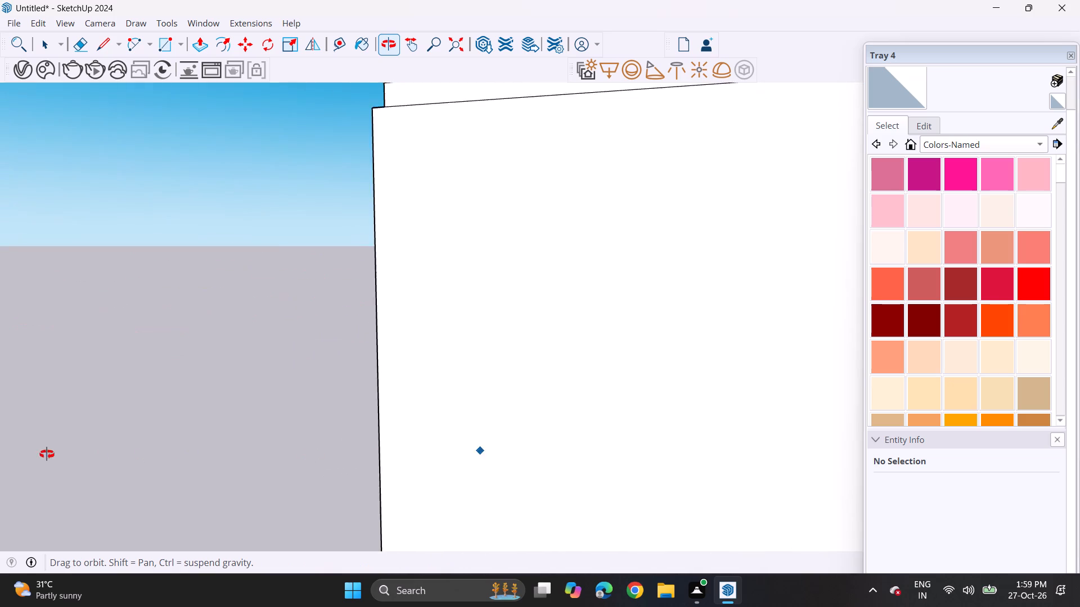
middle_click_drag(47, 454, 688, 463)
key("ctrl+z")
Pull the narrow strip between the slatted panel and the rectangular opening outward with Push/Pull on the rear of the wall.
middle_click_drag(658, 427, 607, 456)
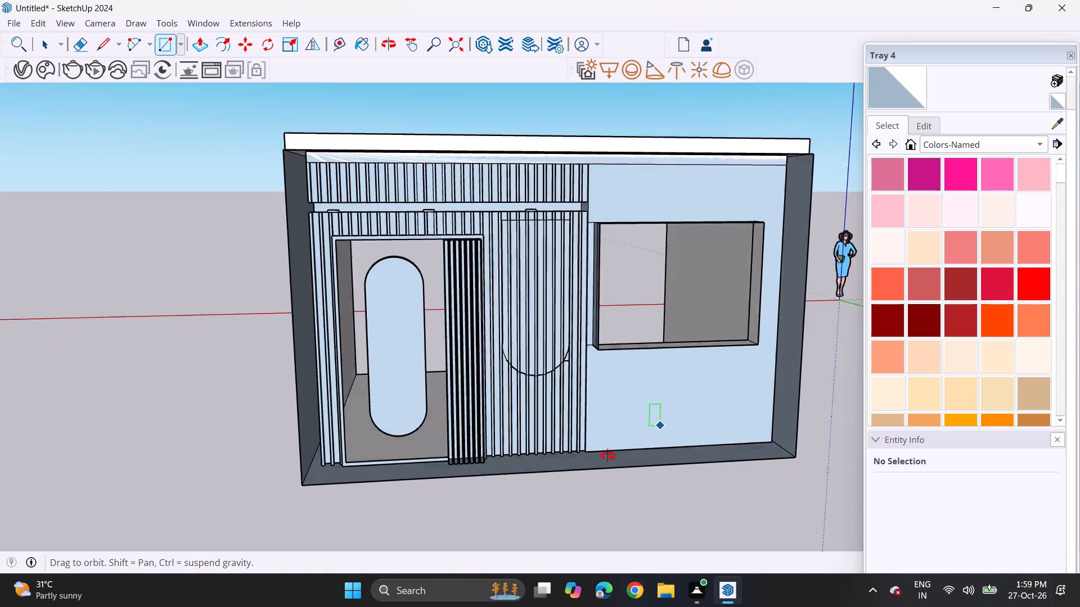
middle_click_drag(607, 456, 772, 431)
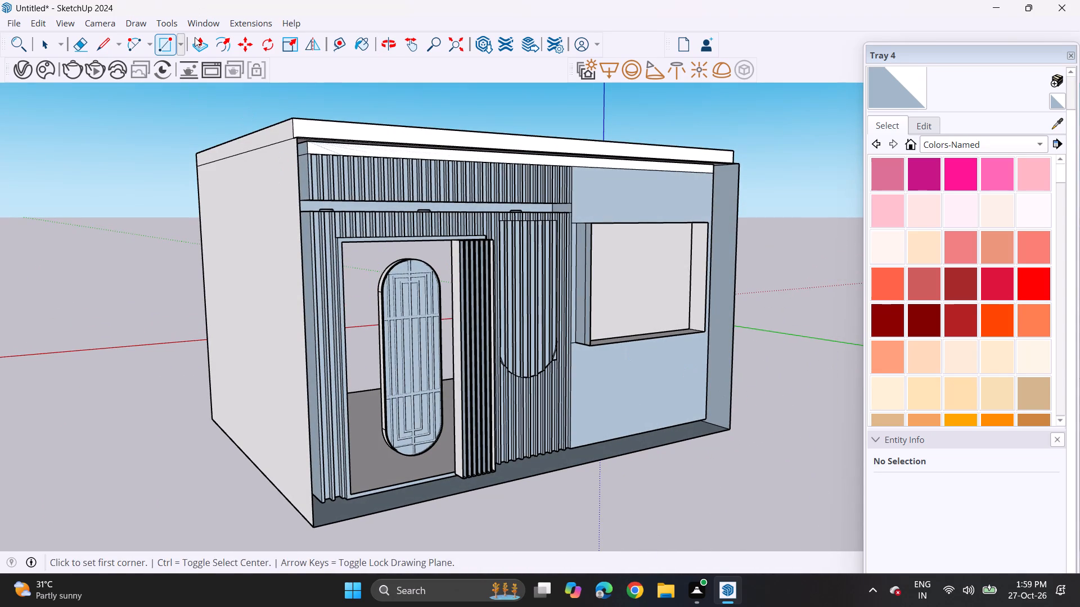
left_click(195, 37)
scroll(530, 268, "up", 4)
scroll(583, 284, "up", 4)
left_click(601, 295)
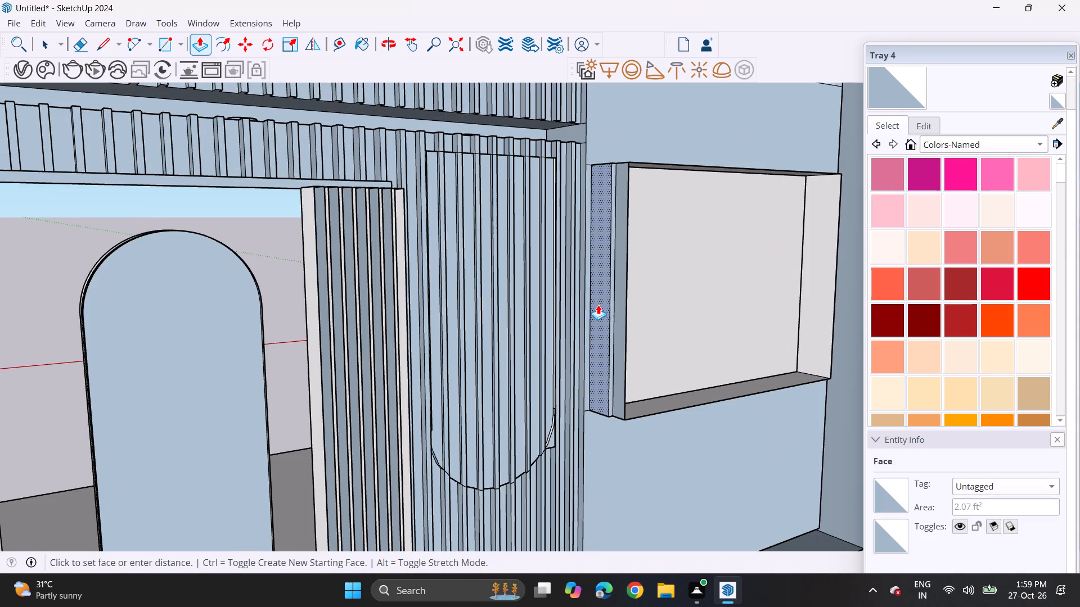
left_click(595, 322)
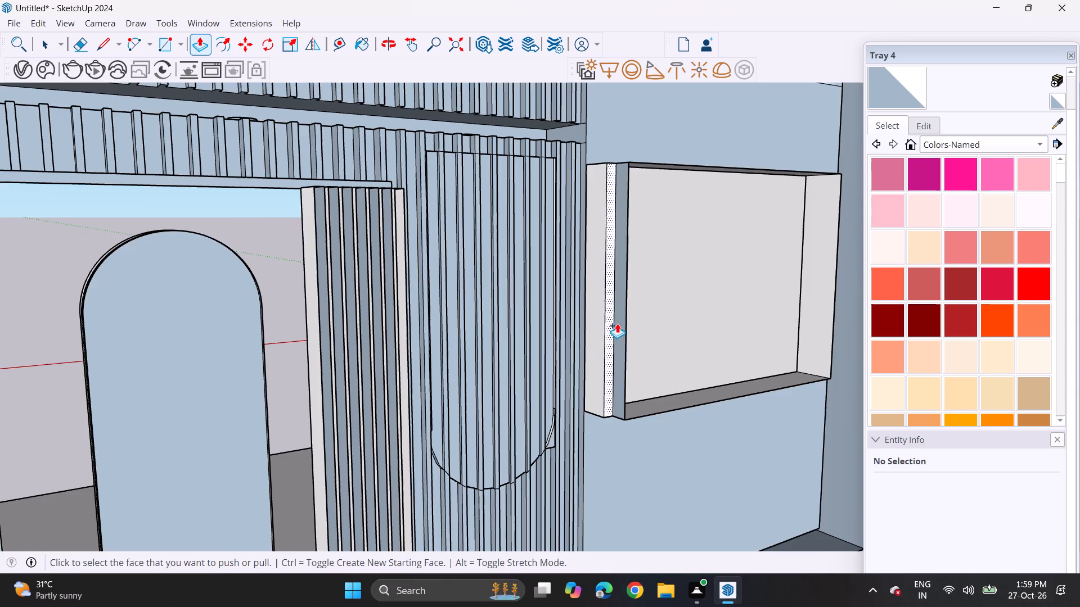
Extend the bottom of the projecting strip down to the floor level with Push/Pull.
scroll(615, 332, "up", 1)
middle_click_drag(609, 317, 555, 103)
scroll(586, 302, "down", 4)
middle_click_drag(586, 365, 562, 181)
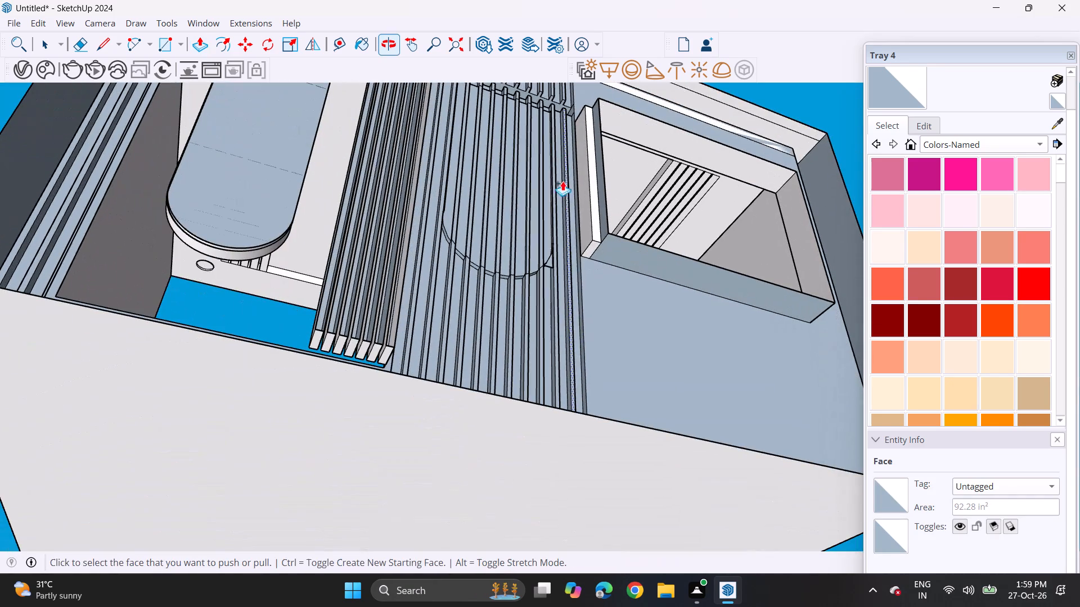
left_click(587, 253)
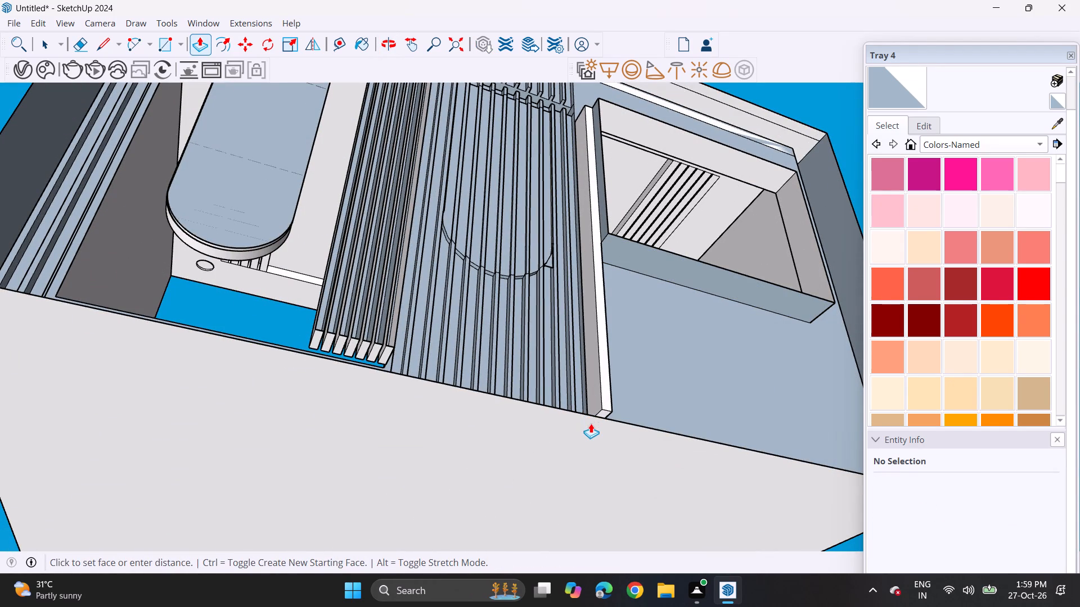
left_click(591, 429)
Extend the top of the projecting strip up to the underside of the roof edge with Push/Pull.
middle_click_drag(597, 135, 546, 418)
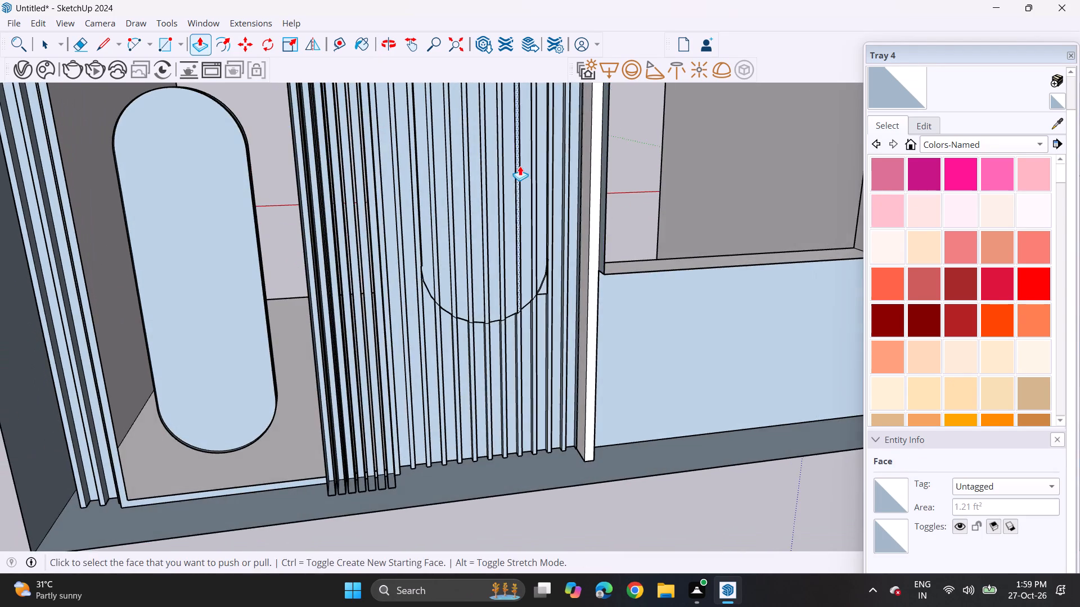
middle_click_drag(520, 193, 480, 421)
middle_click_drag(543, 274, 538, 299)
left_click(570, 210)
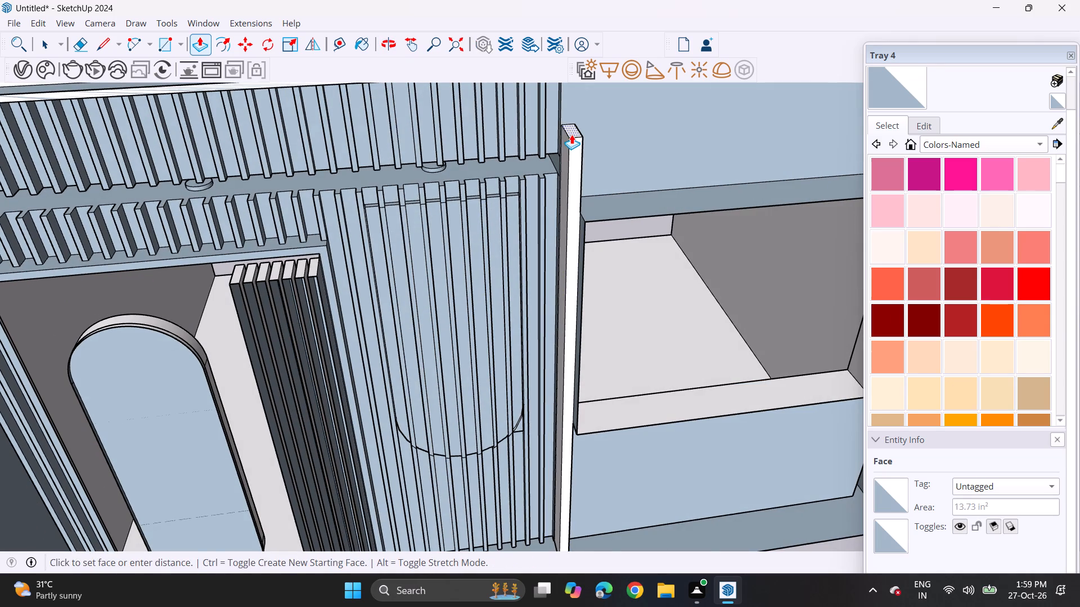
middle_click_drag(573, 134, 541, 205)
left_click(560, 223)
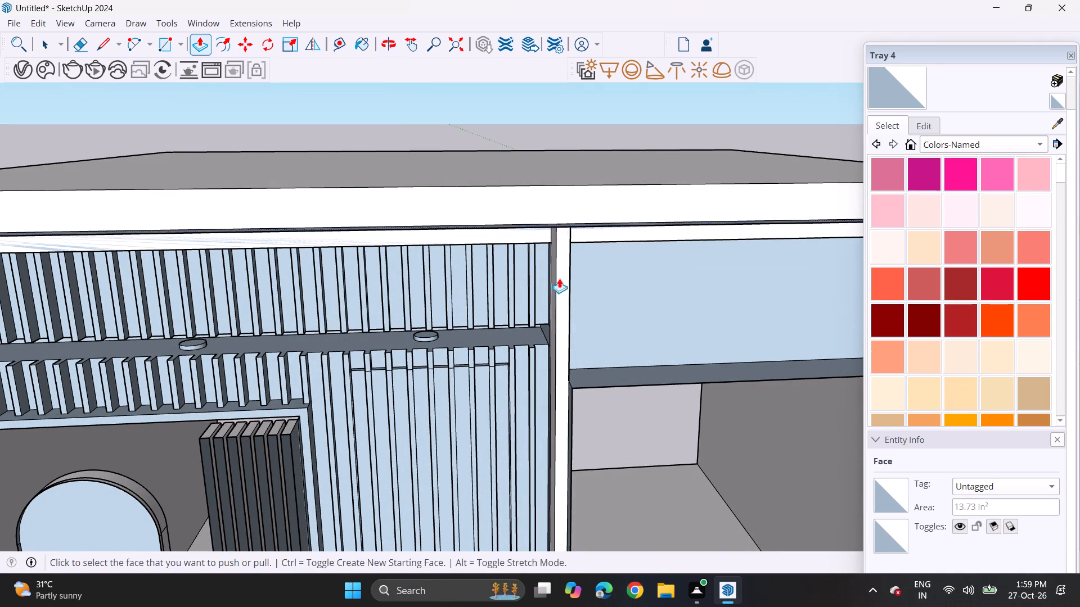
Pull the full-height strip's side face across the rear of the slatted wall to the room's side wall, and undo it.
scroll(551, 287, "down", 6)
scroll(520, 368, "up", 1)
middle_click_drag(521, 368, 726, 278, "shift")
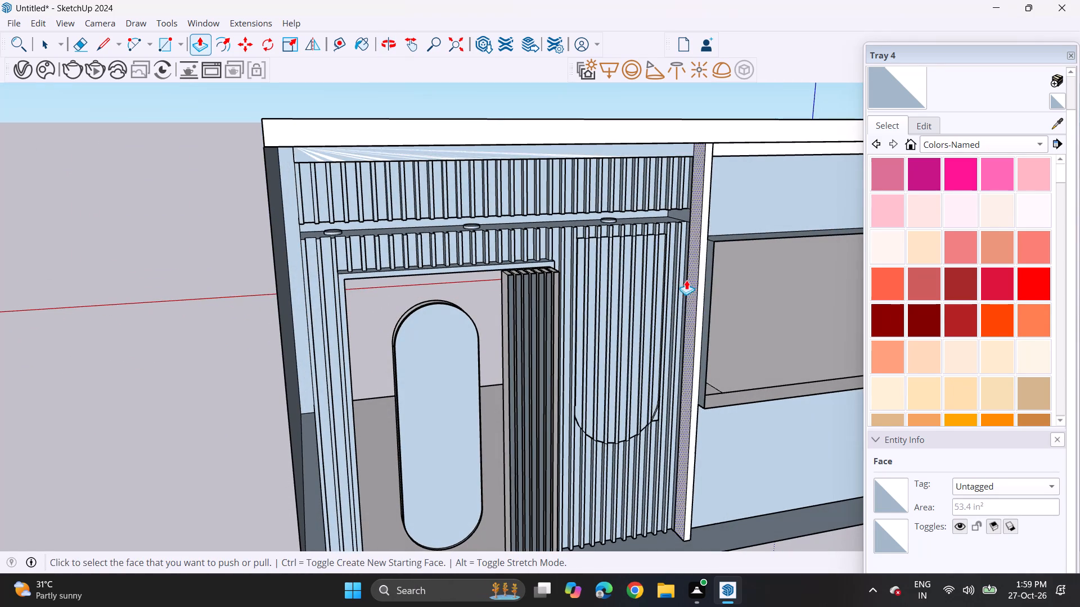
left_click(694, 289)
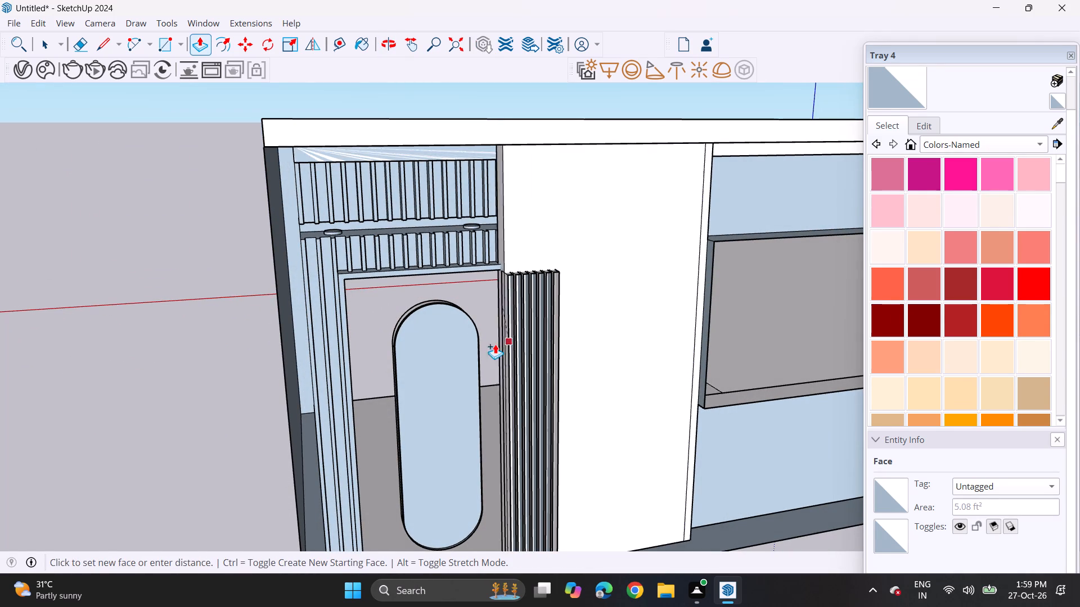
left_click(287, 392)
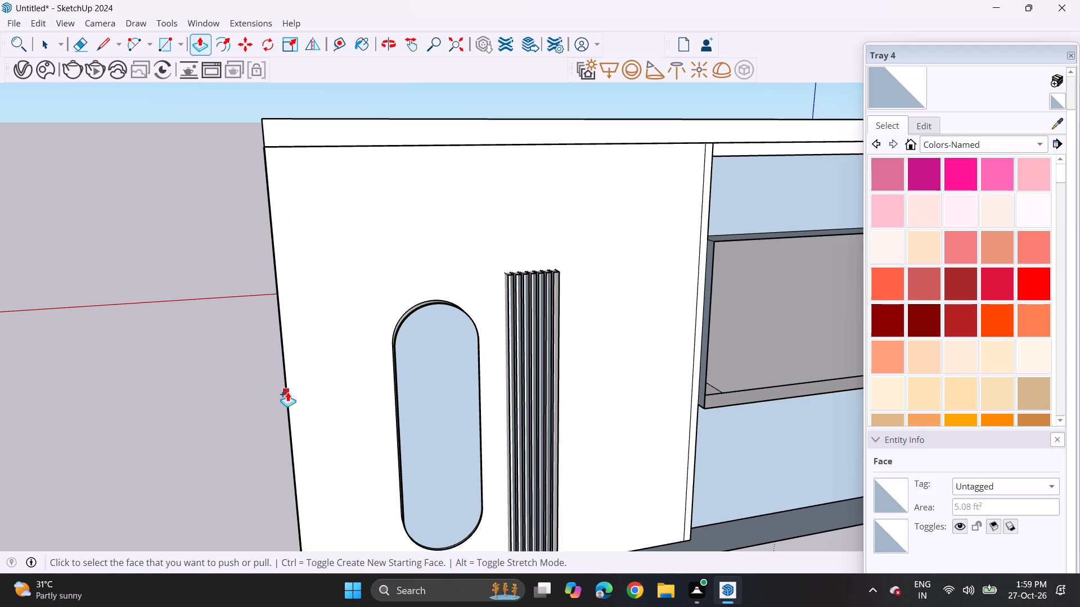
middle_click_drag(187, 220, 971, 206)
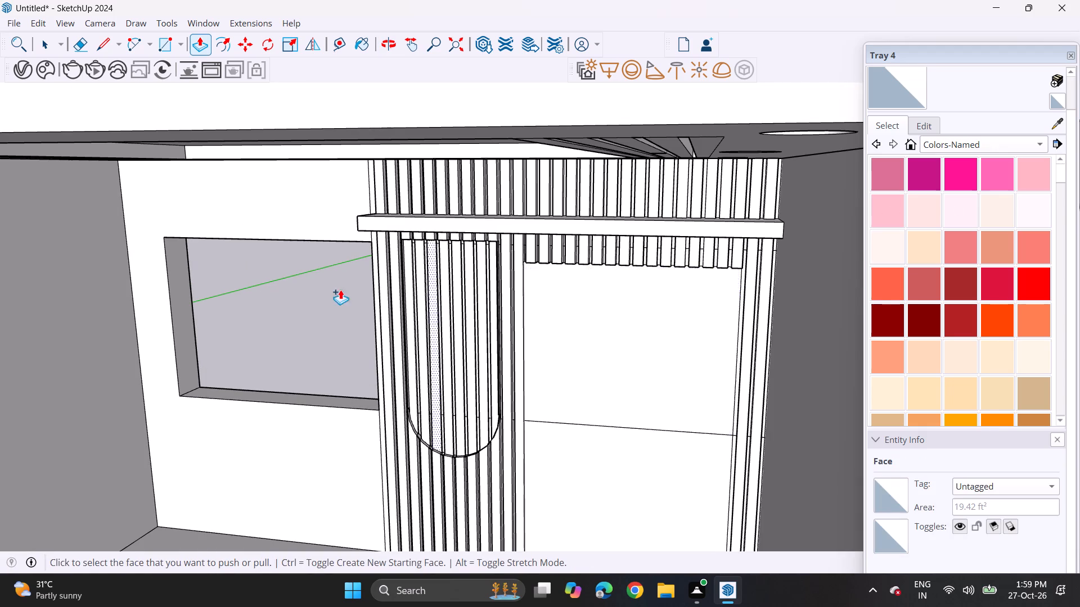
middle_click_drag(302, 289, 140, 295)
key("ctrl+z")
Pull the full-height strip's outer face further out from the rear wall in two Push/Pull extensions, clear of the projecting door panel.
middle_click_drag(589, 302, 116, 328)
middle_click_drag(514, 345, 379, 248, "shift")
middle_click_drag(454, 278, 488, 298)
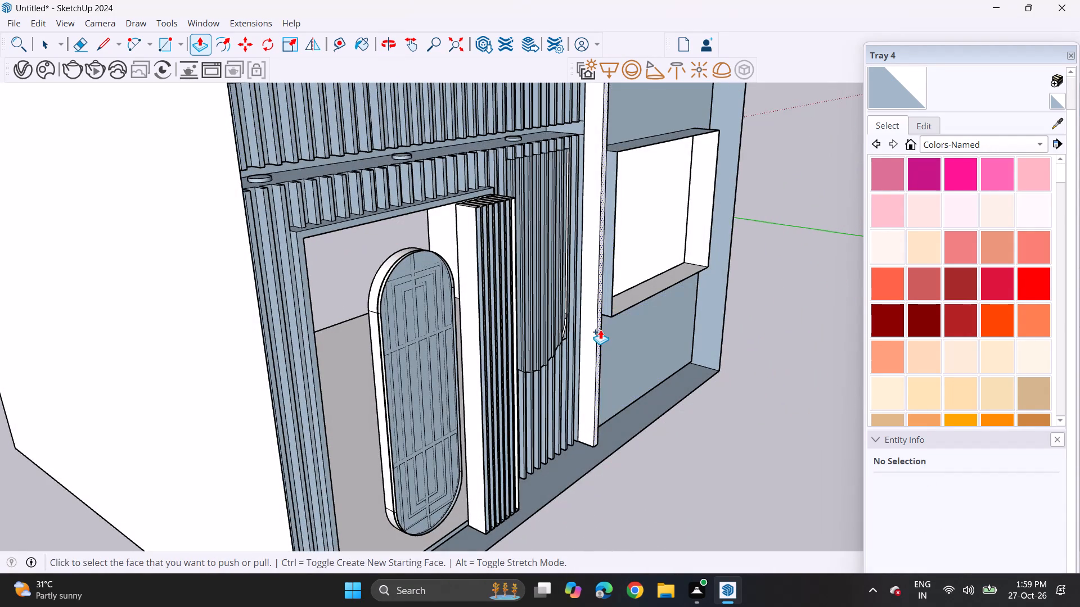
left_click(600, 329)
left_click(637, 357)
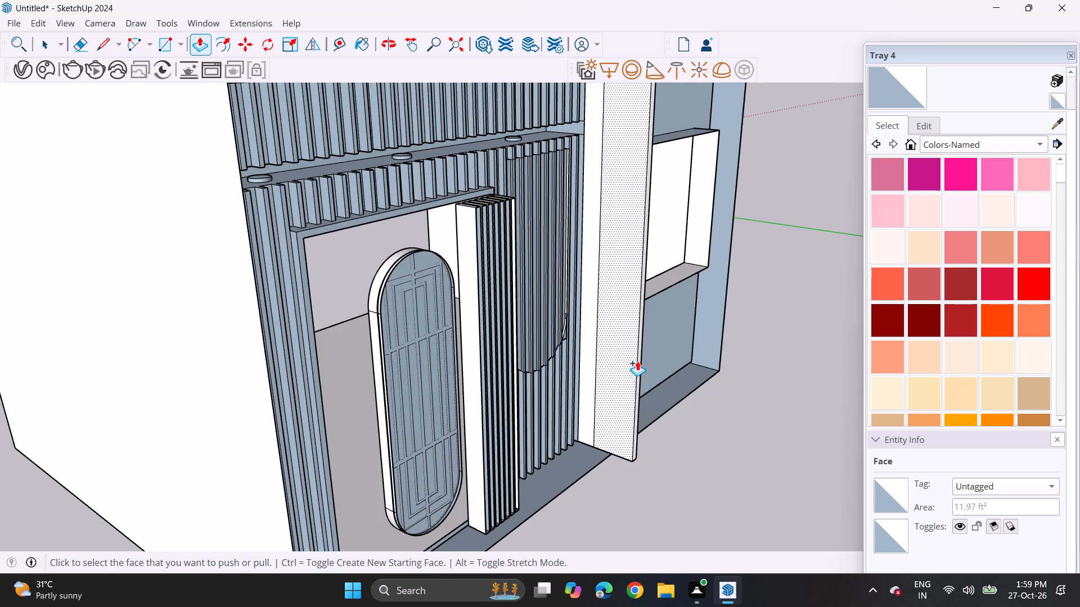
left_click(639, 367)
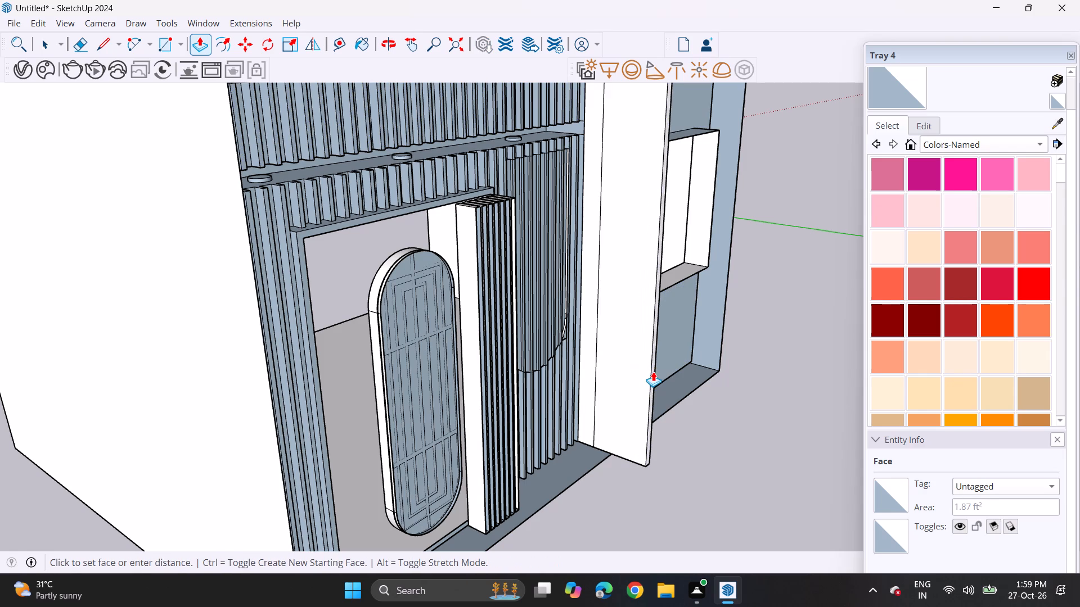
left_click(656, 375)
Extend the side of the strip's outermost section across the slatted wall and door rear to the room's side wall with Push/Pull.
left_click(640, 383)
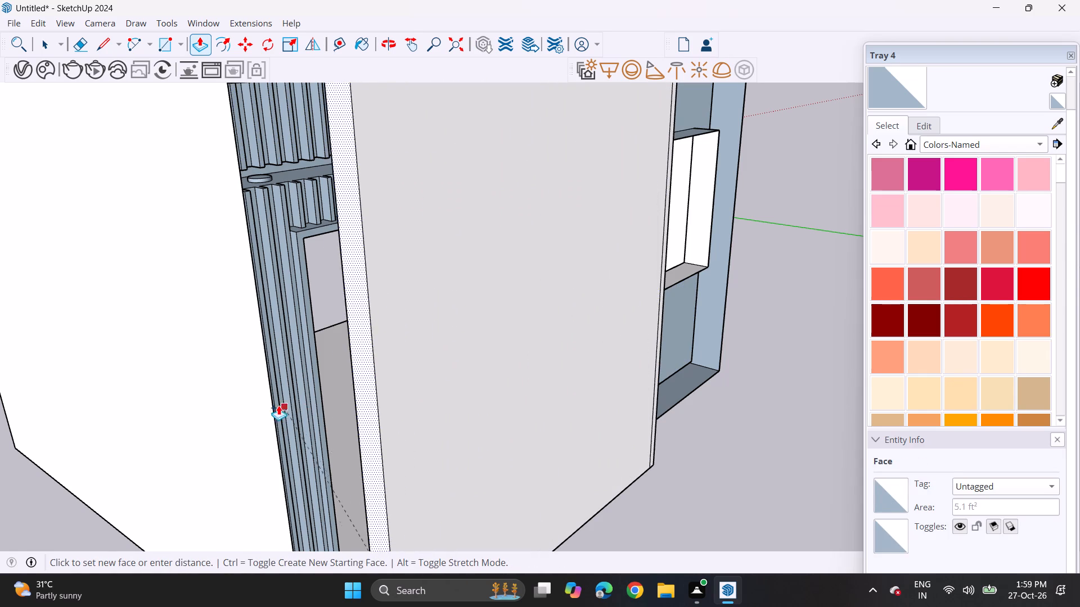
left_click(259, 393)
middle_click_drag(219, 326, 752, 282)
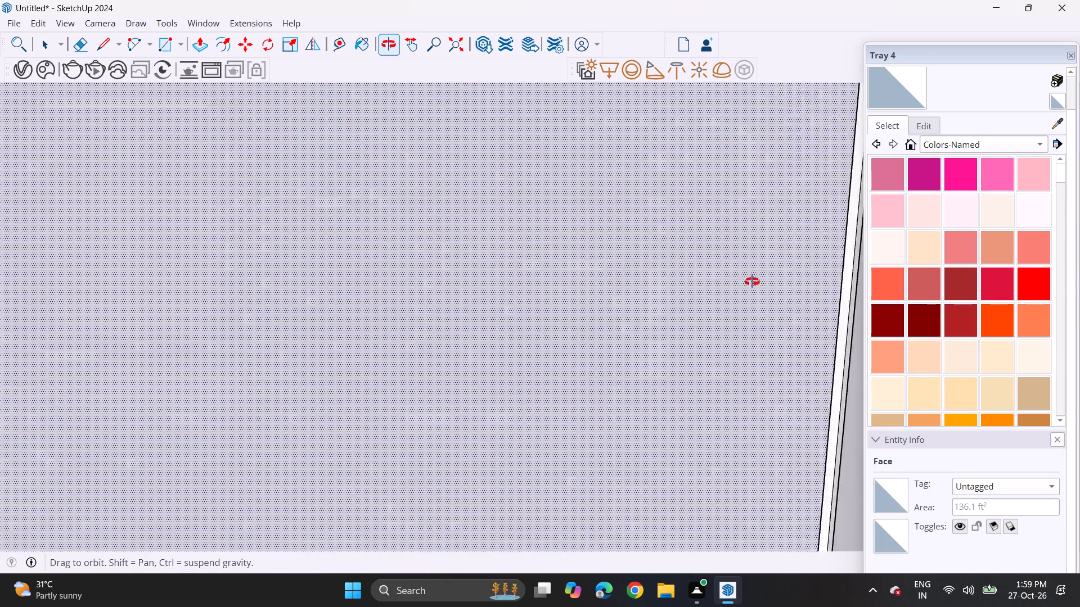
middle_click_drag(752, 282, 897, 265)
scroll(643, 303, "down", 4)
middle_click_drag(596, 327, 593, 307)
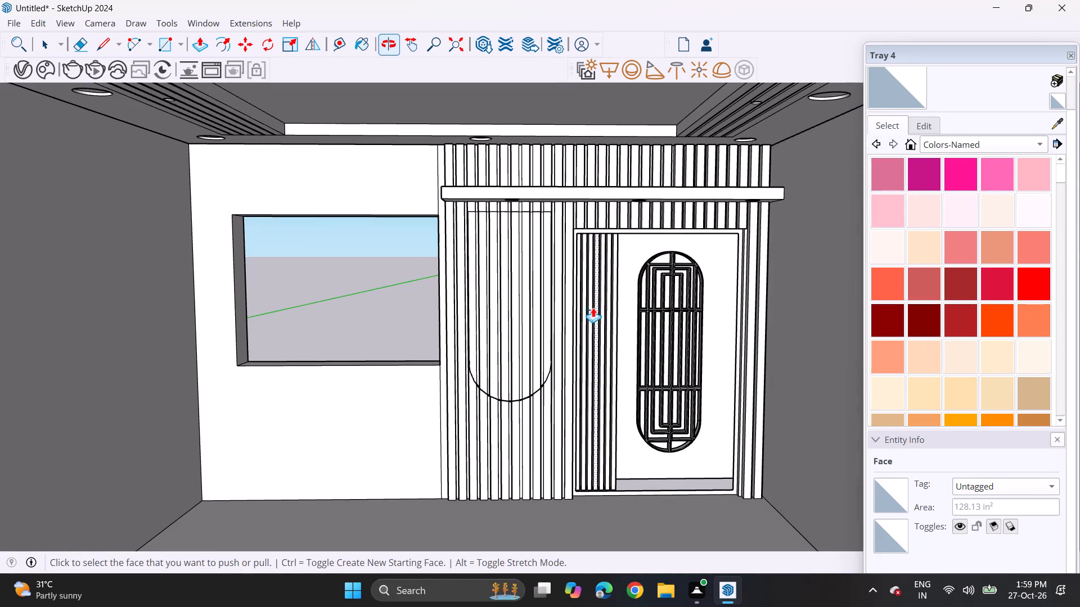
middle_click_drag(681, 366, 809, 286)
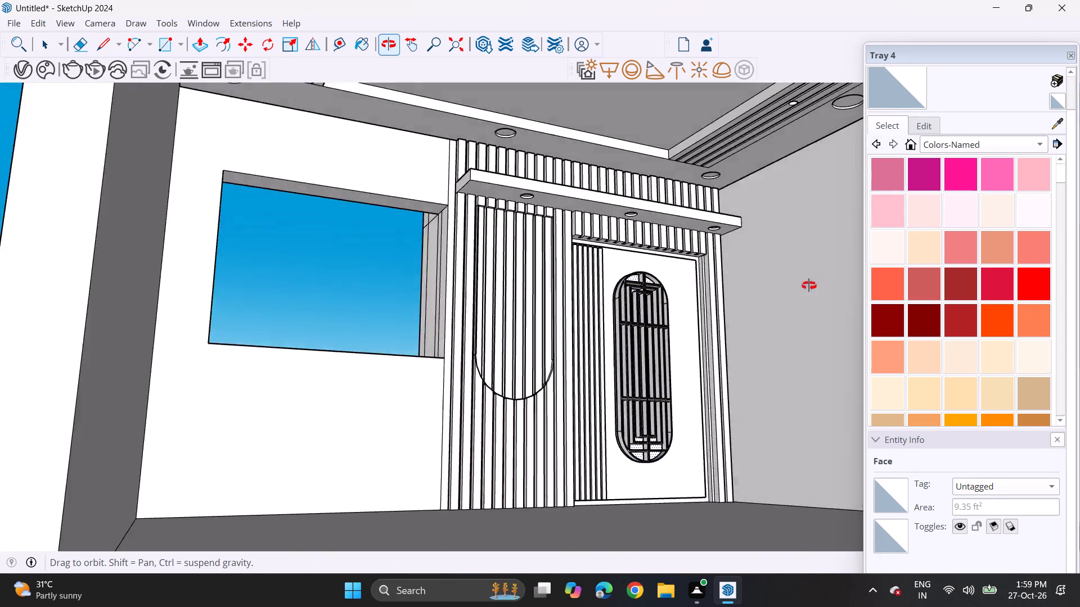
middle_click_drag(809, 286, 647, 382)
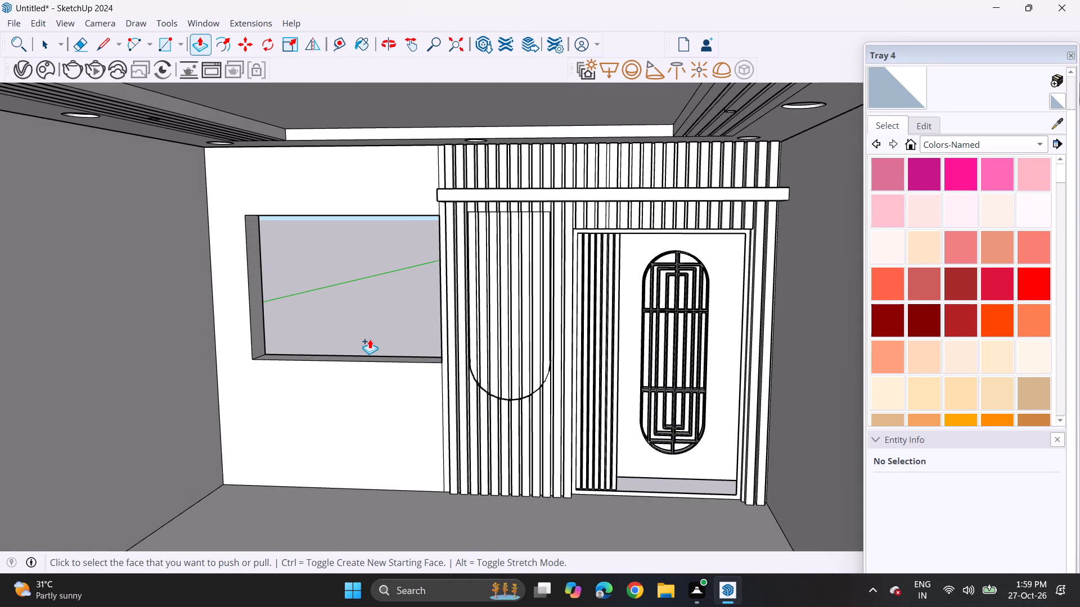
key("space")
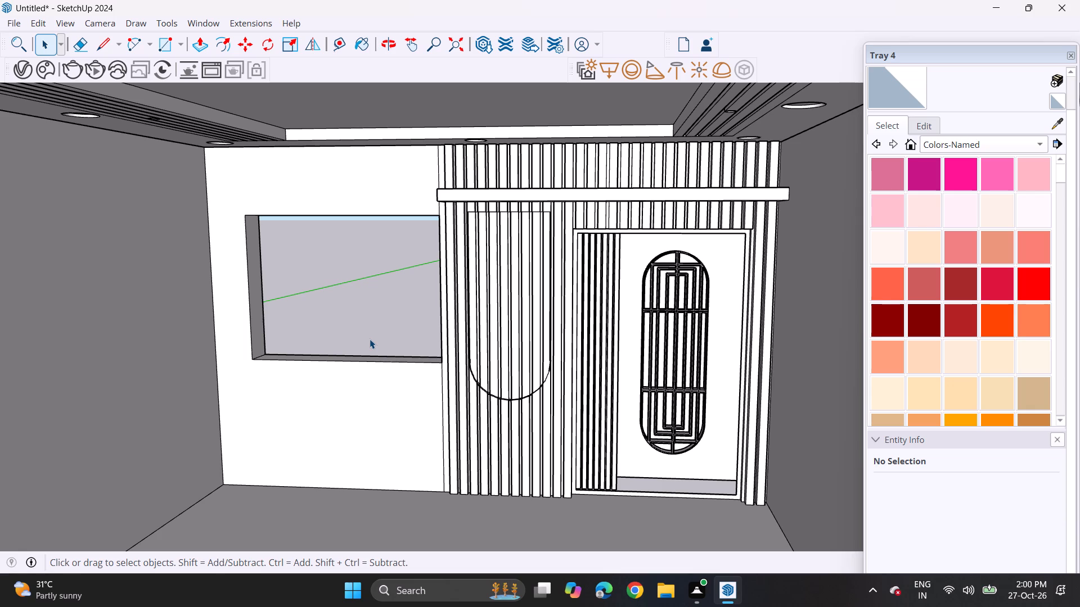
Open the file import dialog.
left_click(10, 24)
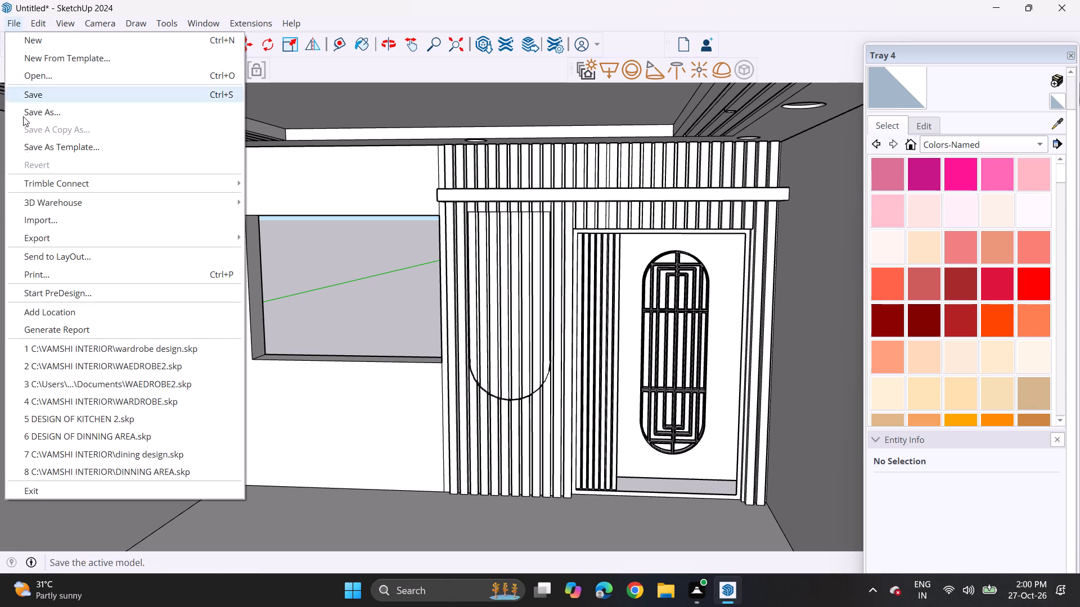
left_click(47, 223)
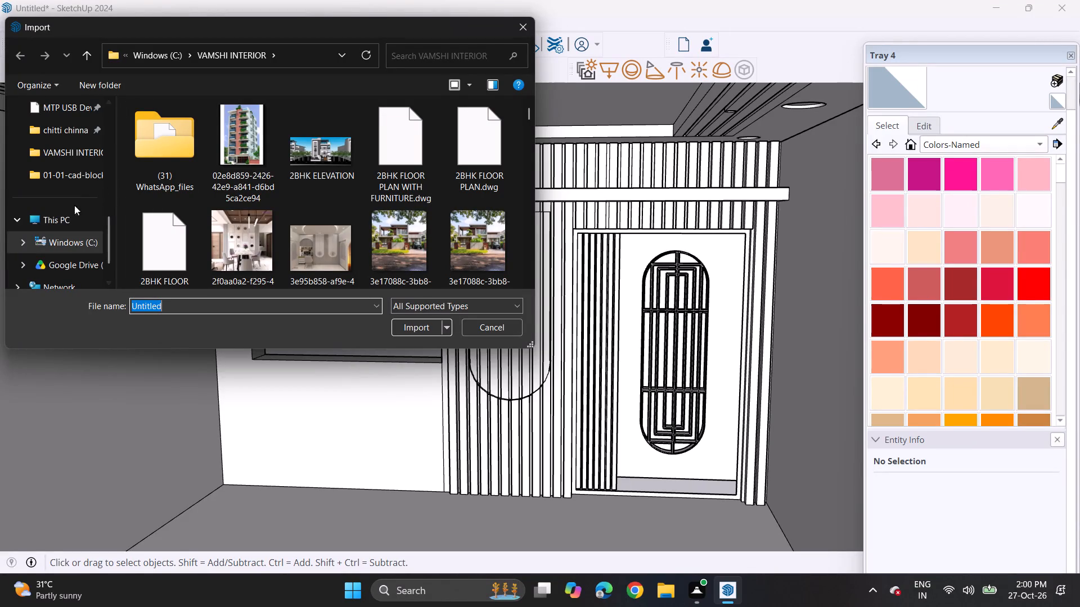
Switch to Chrome, search Google for 3d warehouse, open the 3D Warehouse site and dismiss the security banner.
left_click(637, 598)
left_click(481, 311)
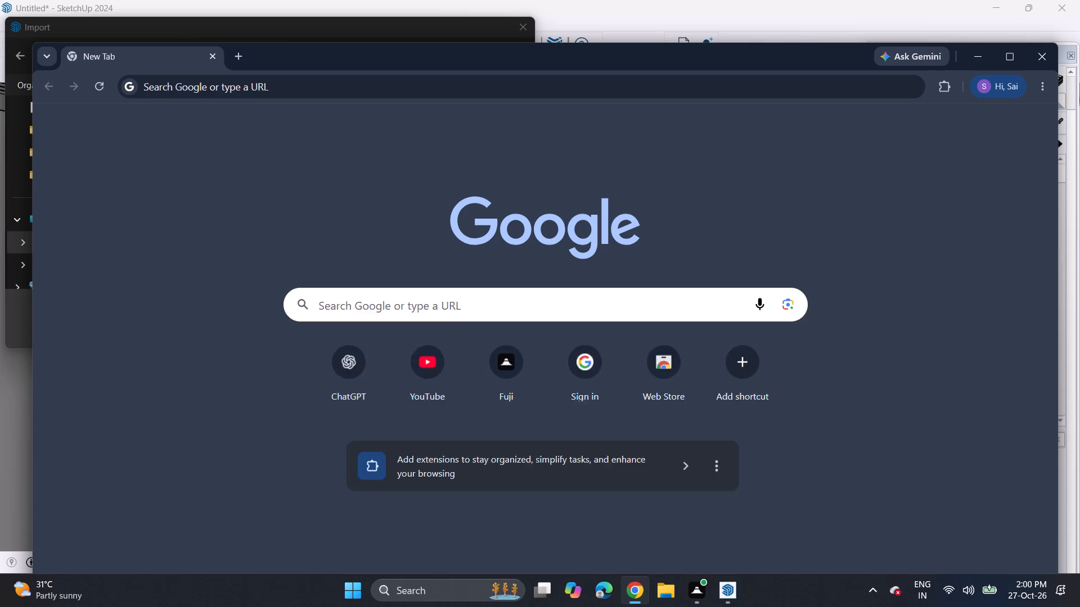
left_click(350, 347)
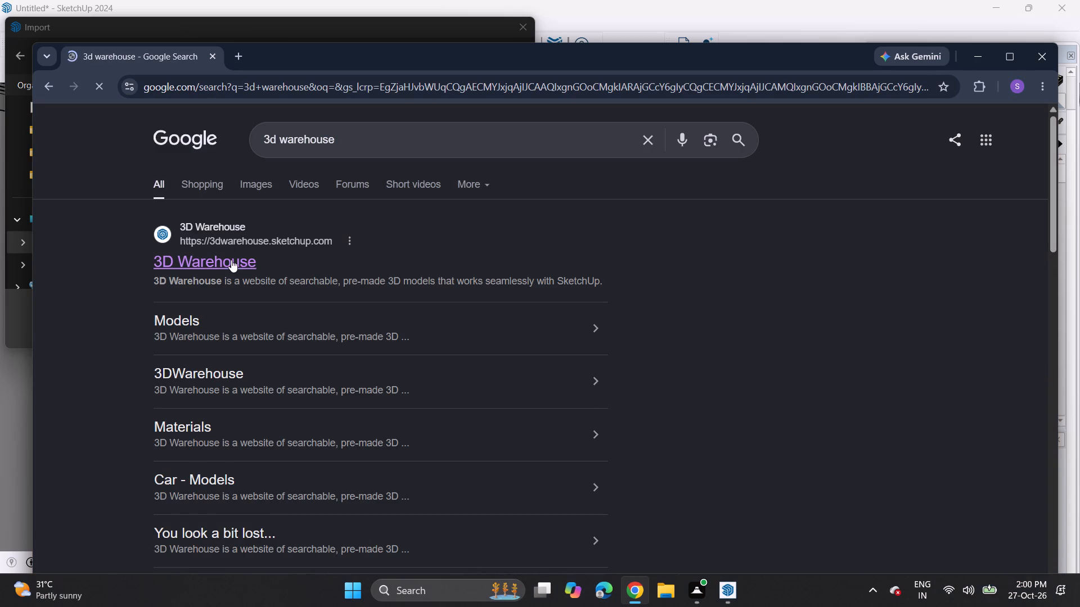
left_click(232, 265)
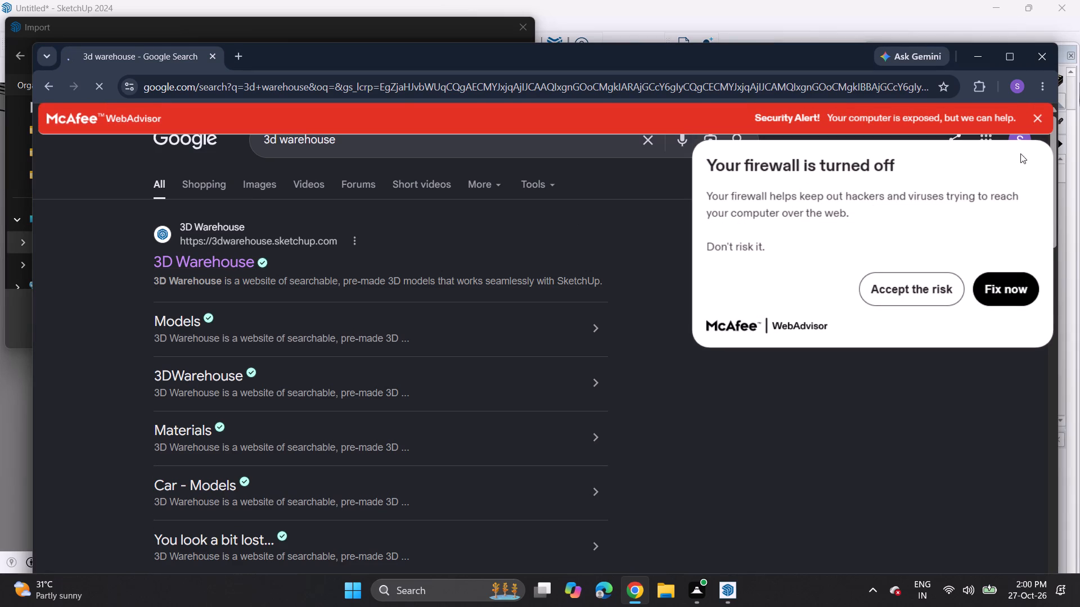
left_click(1035, 112)
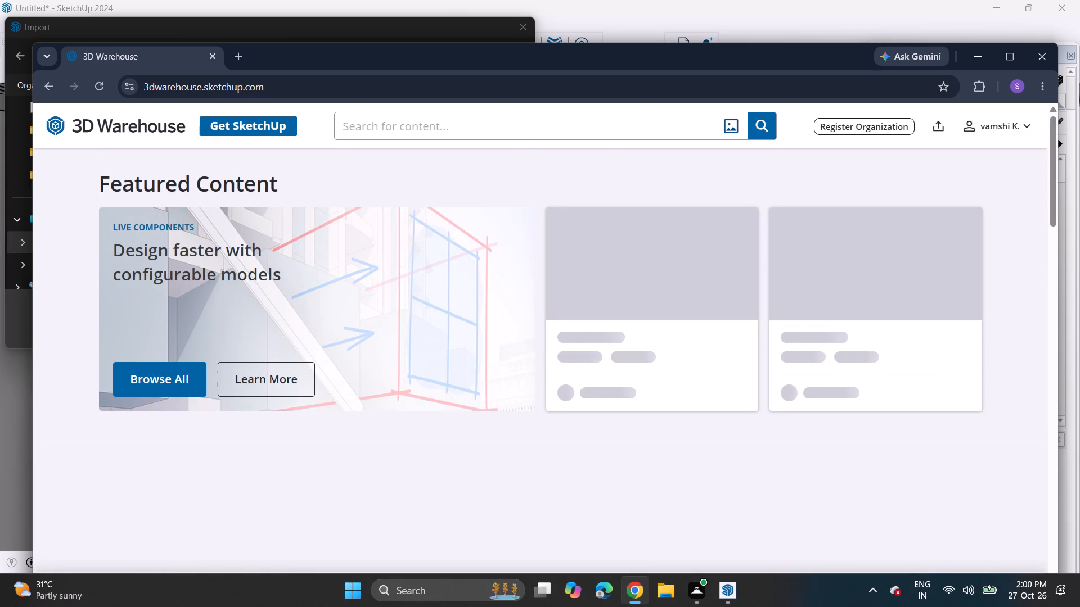
Search the 3D Warehouse models for window.
left_click(525, 135)
type("window")
key("Return")
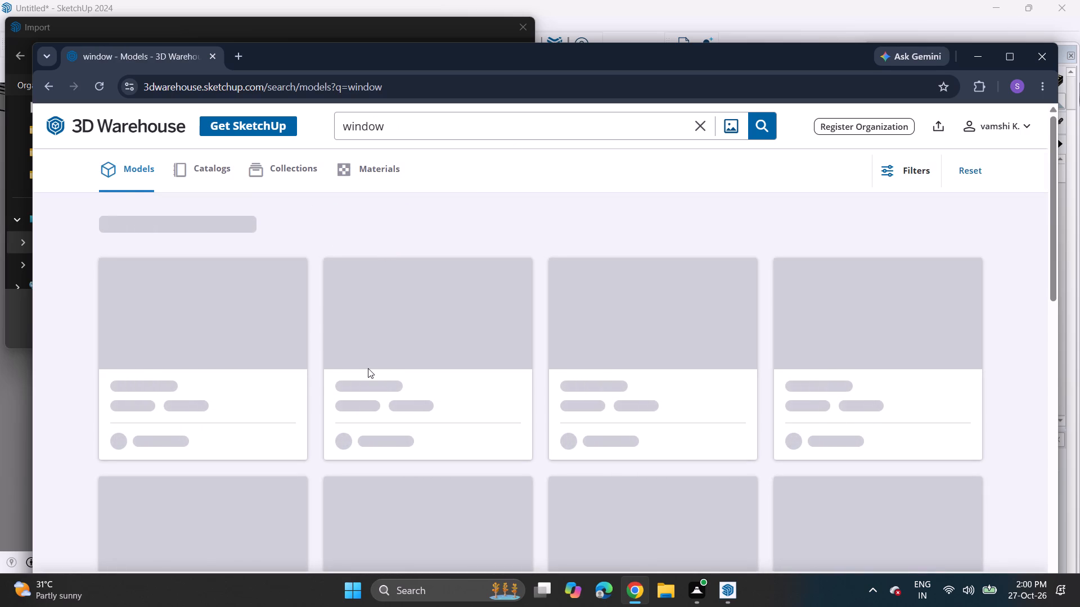
scroll(368, 368, "down", 1)
scroll(368, 368, "up", 1)
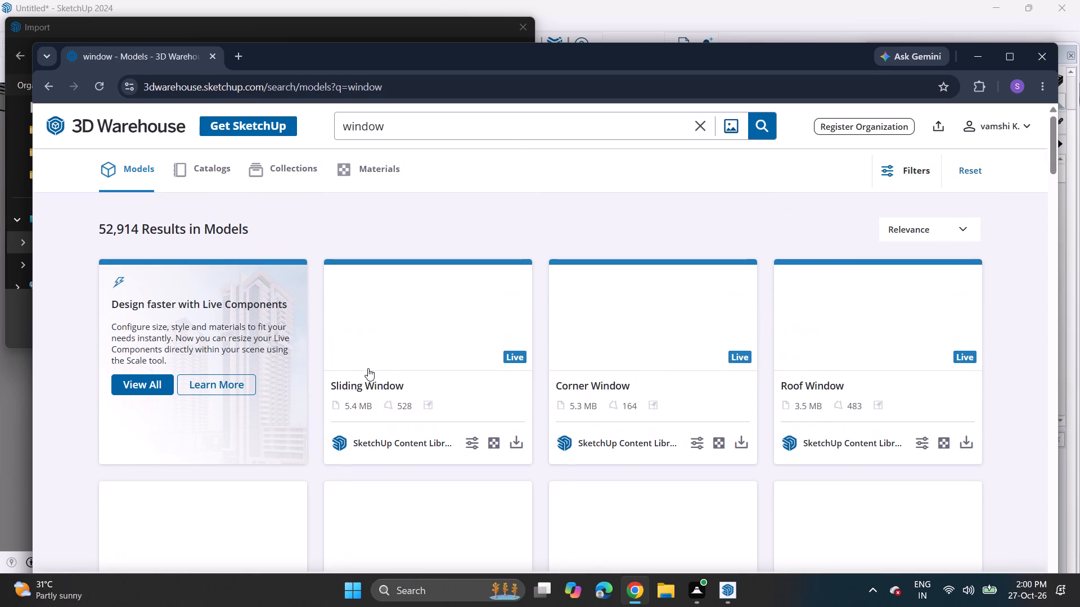
Browse the window search results and examine the model thumbnails for one suited to the room's opening.
scroll(368, 368, "down", 2)
scroll(368, 368, "up", 1)
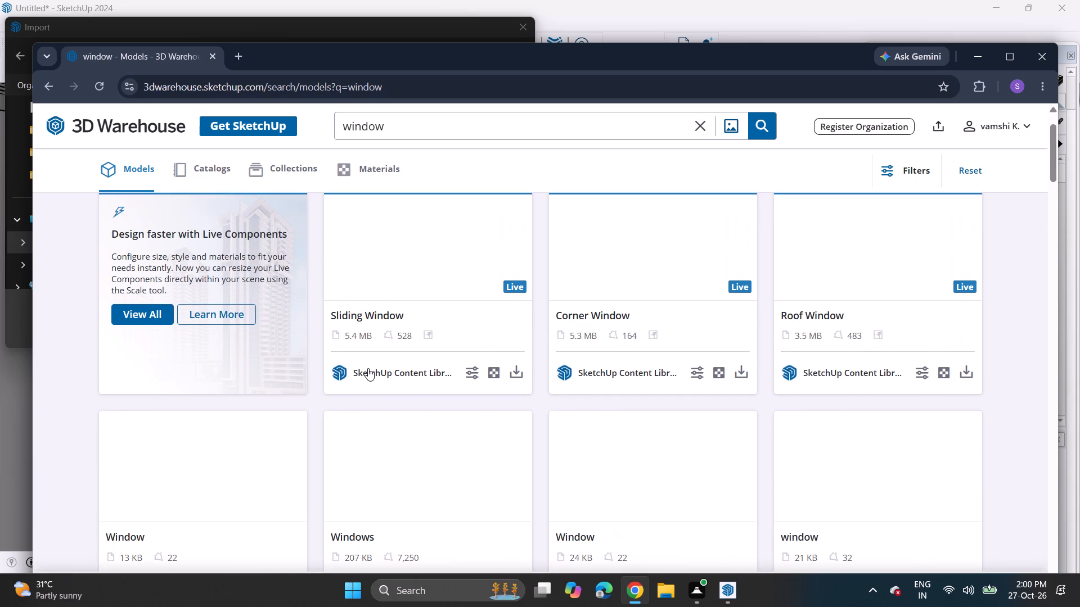
scroll(368, 368, "up", 1)
scroll(368, 368, "down", 1)
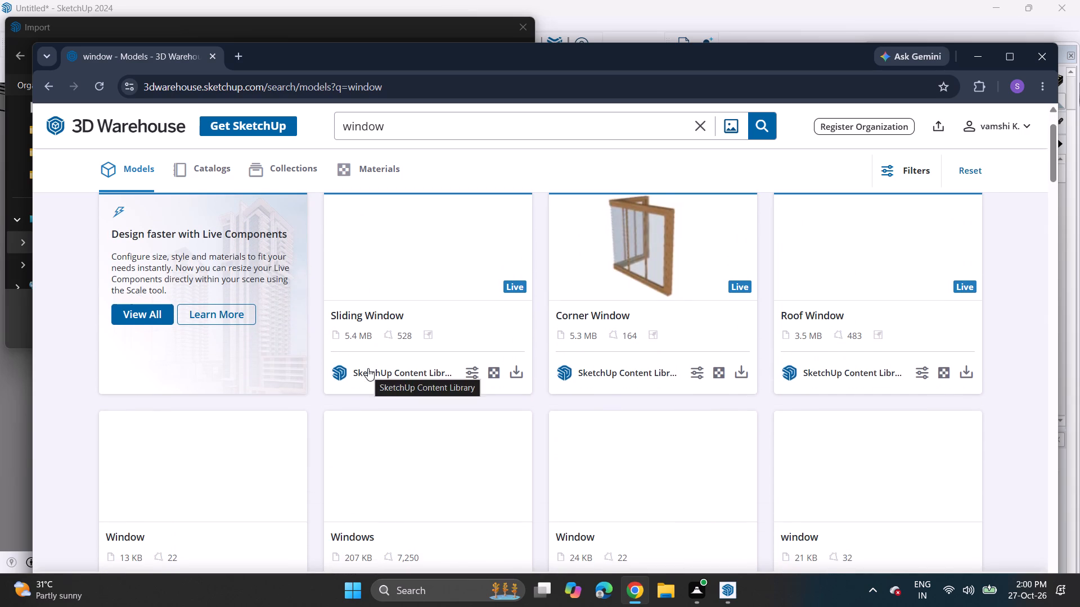
scroll(385, 398, "down", 2)
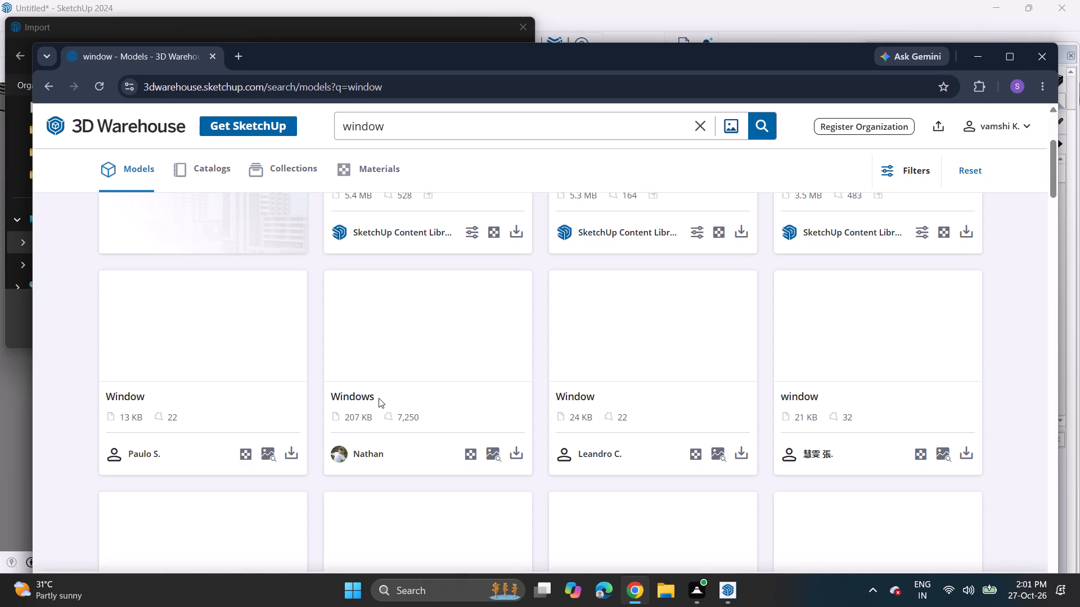
scroll(521, 445, "up", 3)
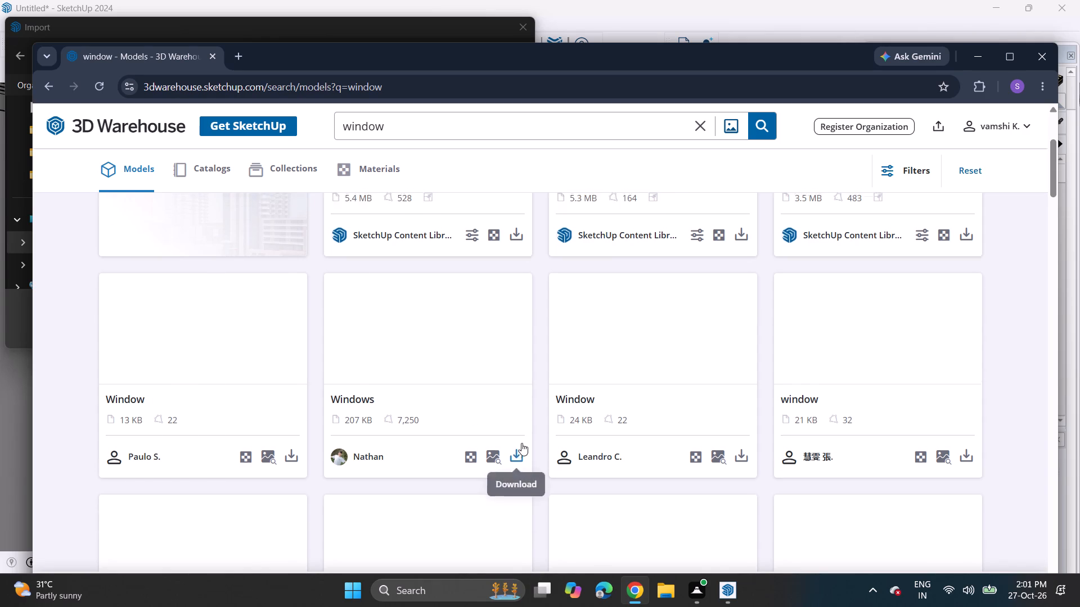
scroll(521, 443, "up", 3)
scroll(520, 442, "down", 3)
scroll(520, 442, "up", 1)
scroll(520, 442, "down", 6)
scroll(520, 442, "up", 6)
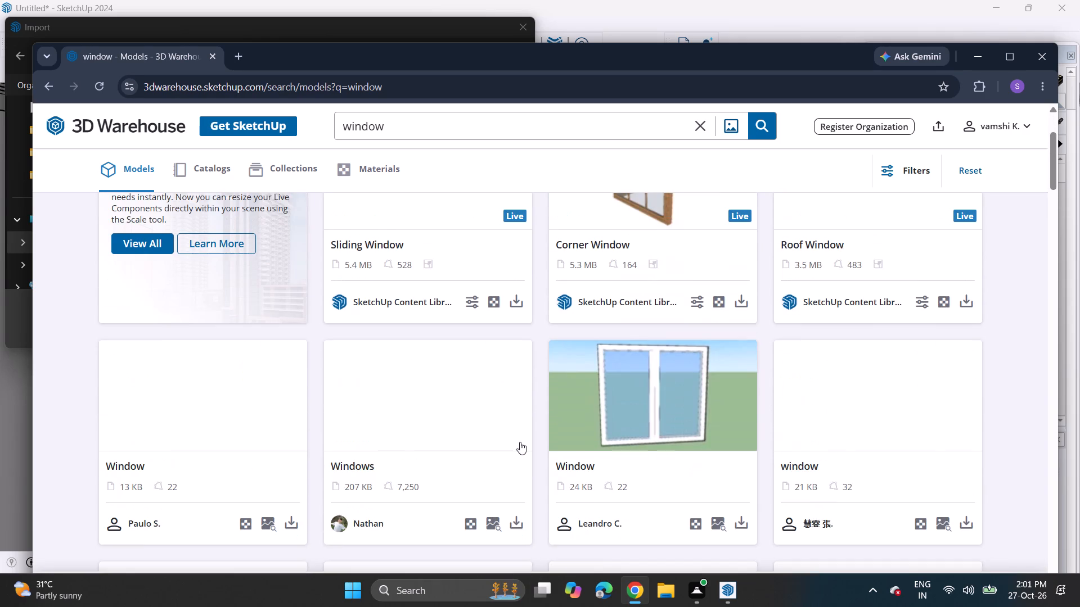
scroll(520, 442, "down", 1)
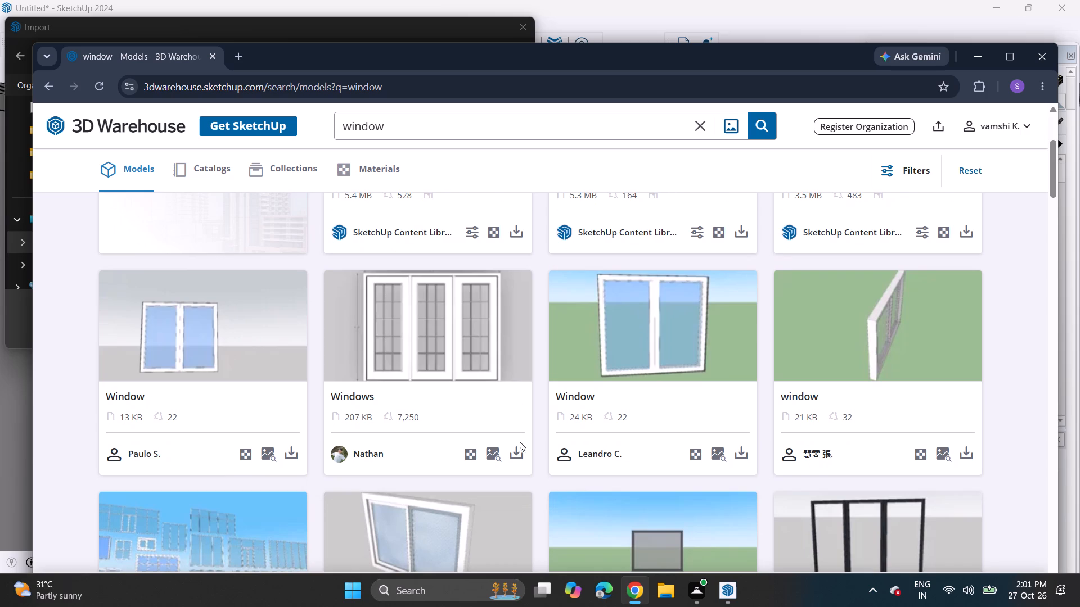
Download the 21 KB window model from the search results.
left_click(974, 454)
left_click(911, 484)
Find the 30 KB white double-pane window model further down the results and download it.
scroll(764, 460, "down", 3)
scroll(651, 448, "down", 3)
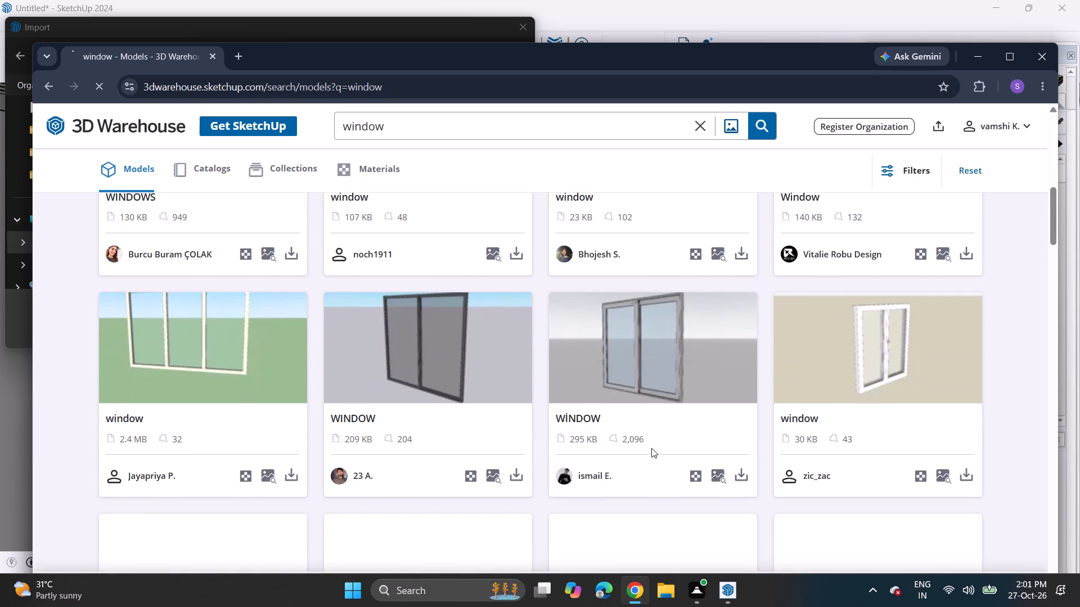
scroll(649, 448, "down", 1)
left_click(960, 401)
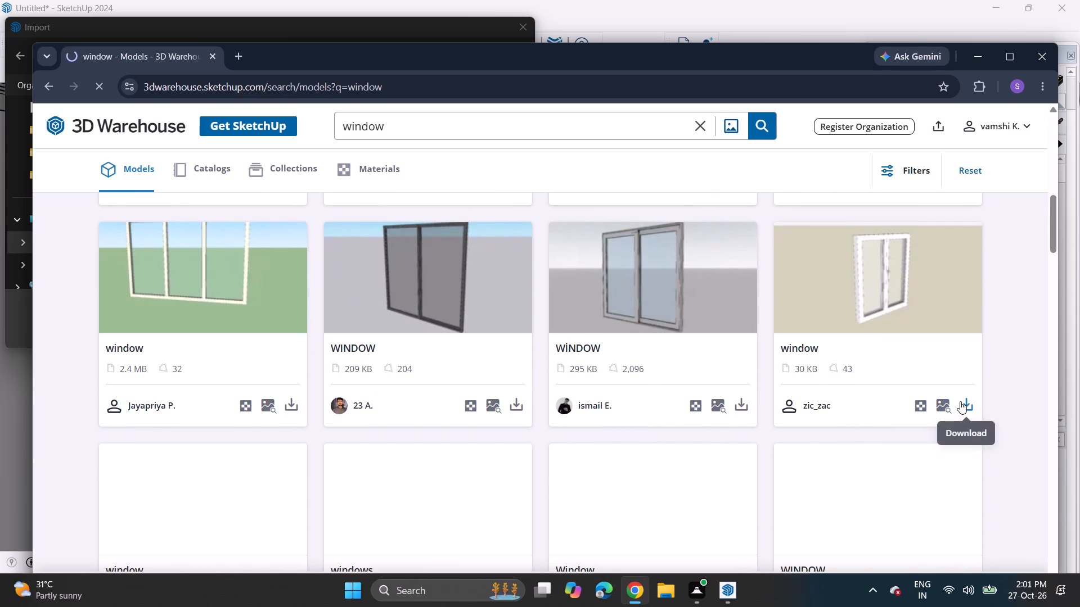
left_click(939, 429)
scroll(739, 440, "down", 3)
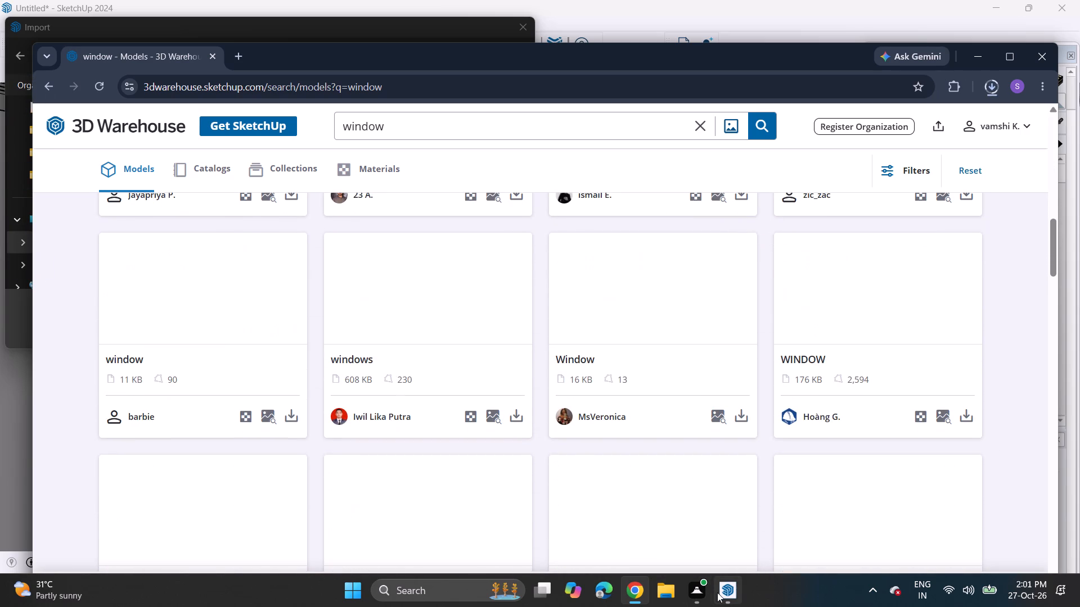
Switch to SketchUp, import Window (3) from the Downloads folder and place it at the lower corner of the wall opening.
left_click(717, 592)
scroll(55, 150, "up", 4)
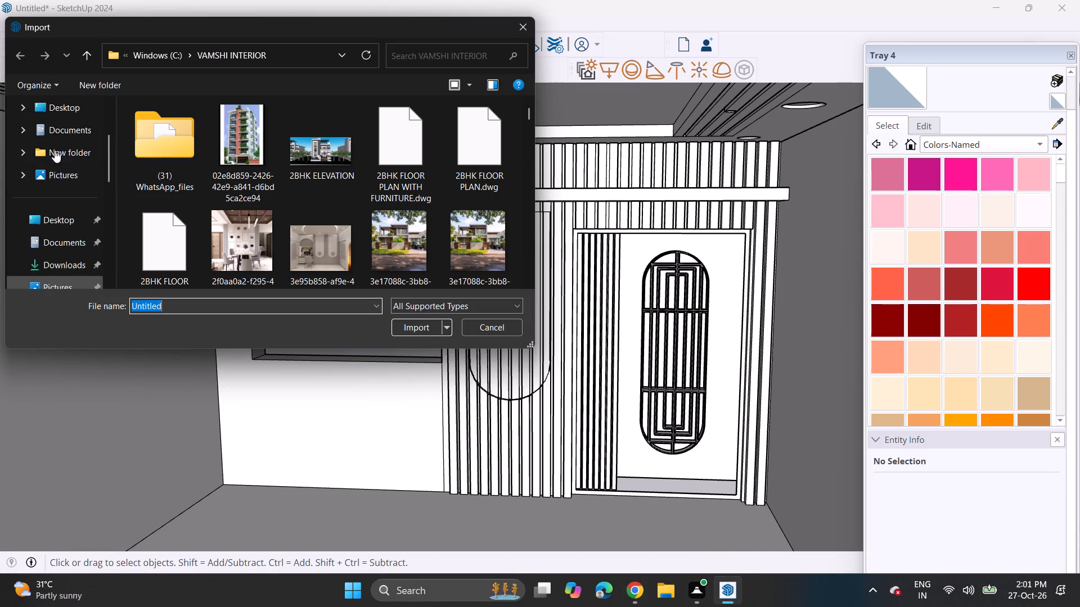
scroll(55, 150, "up", 1)
scroll(33, 224, "down", 1)
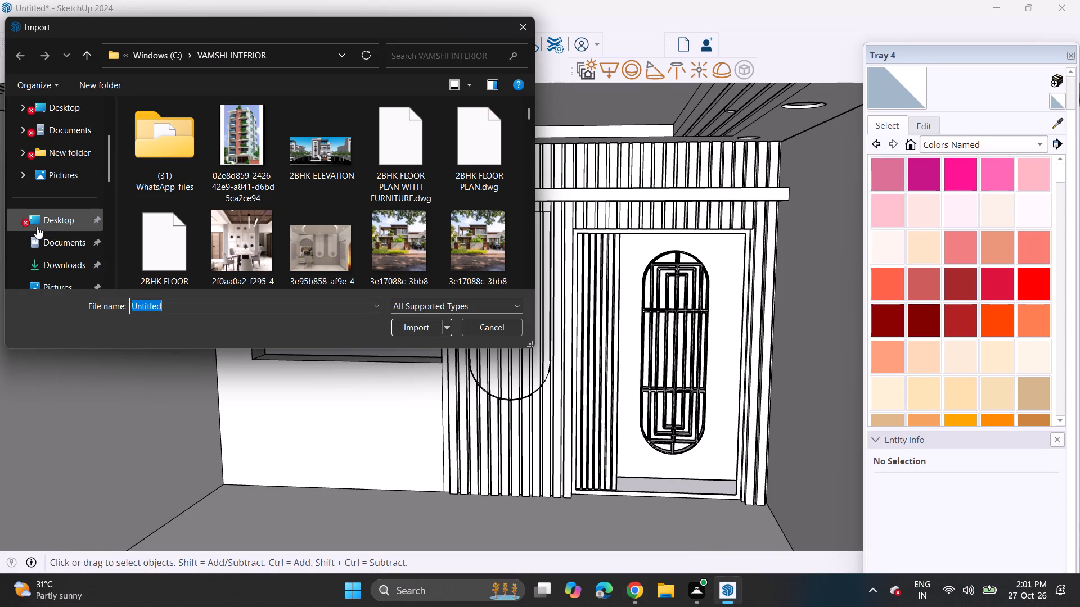
left_click(45, 253)
left_click(34, 266)
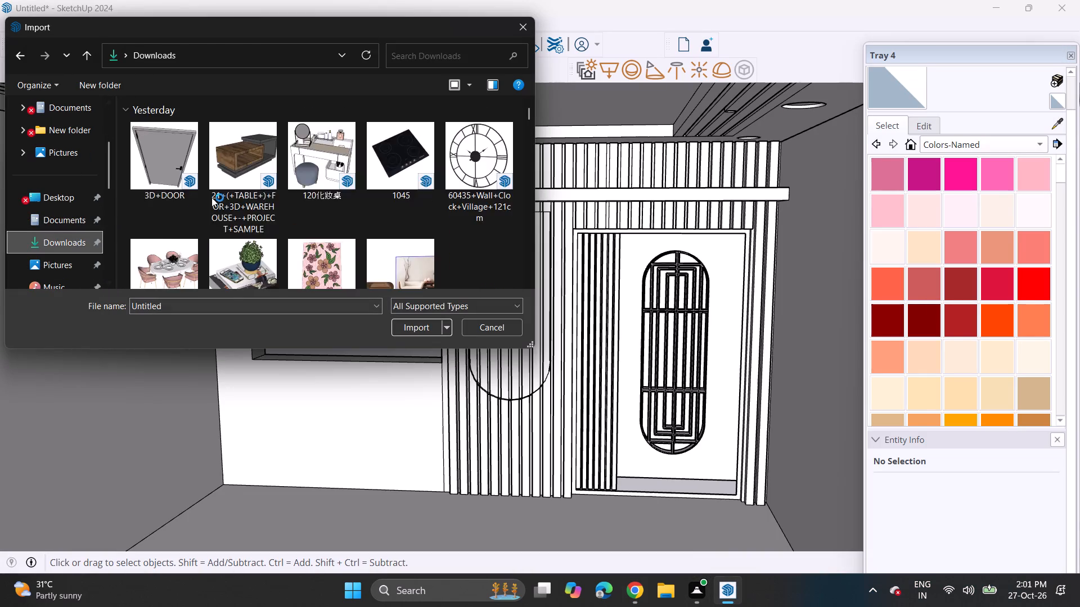
left_click(460, 164)
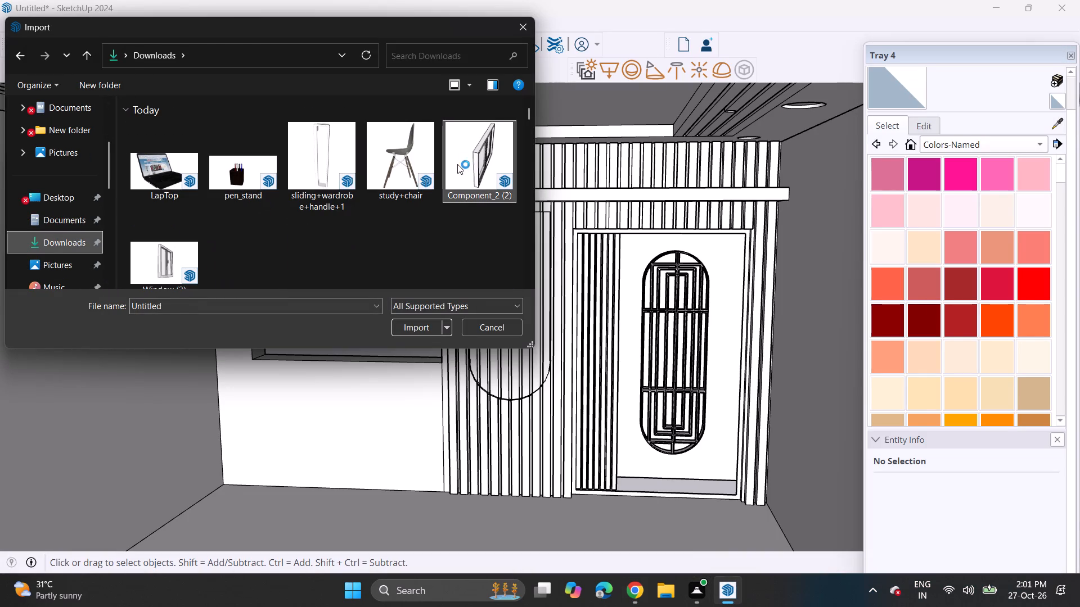
left_click(175, 264)
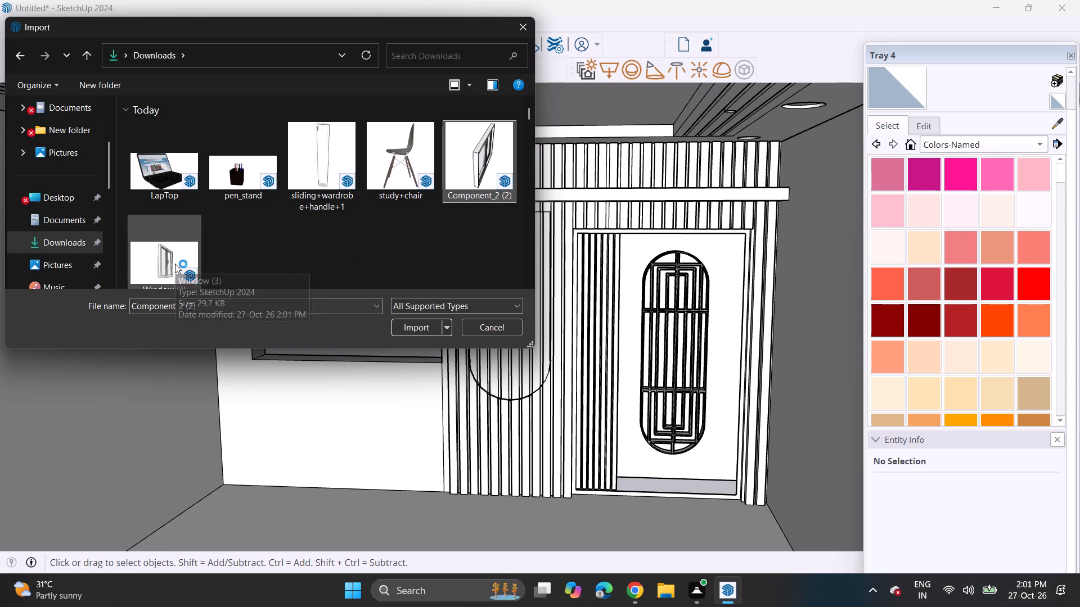
left_click(408, 325)
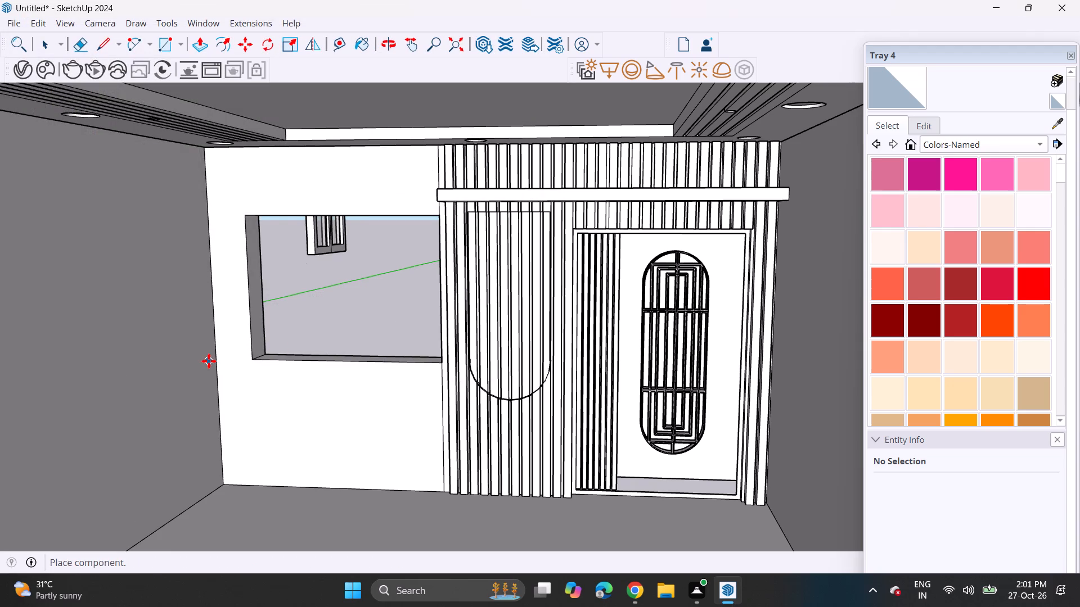
left_click(154, 502)
left_click(278, 350)
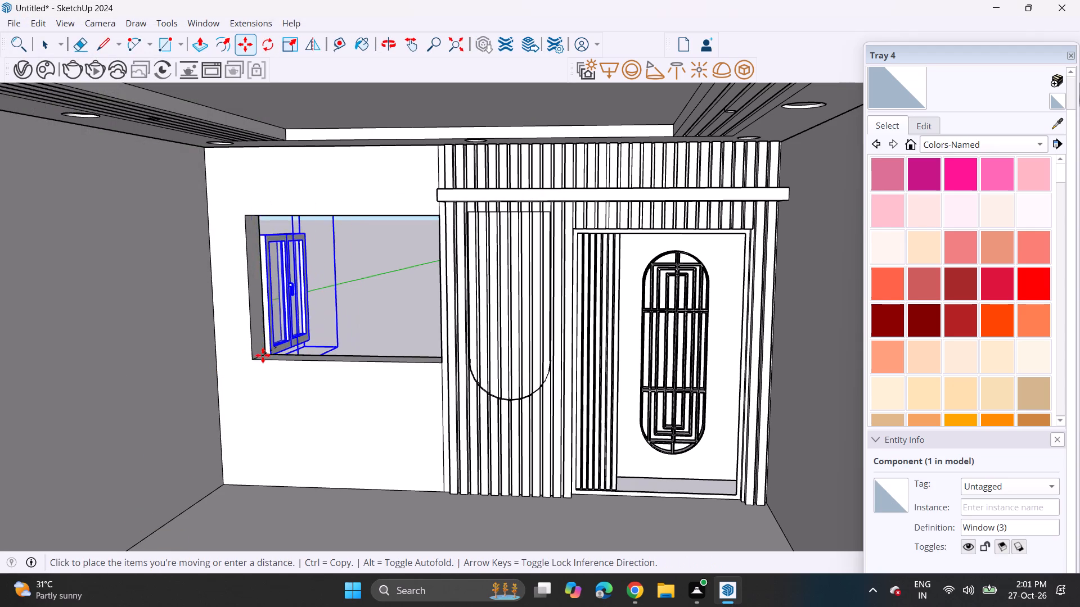
left_click(263, 354)
Rotate the window horizontally with the Rotate tool so that it faces parallel to the slatted wall.
scroll(277, 357, "down", 8)
middle_click_drag(295, 377, 310, 396)
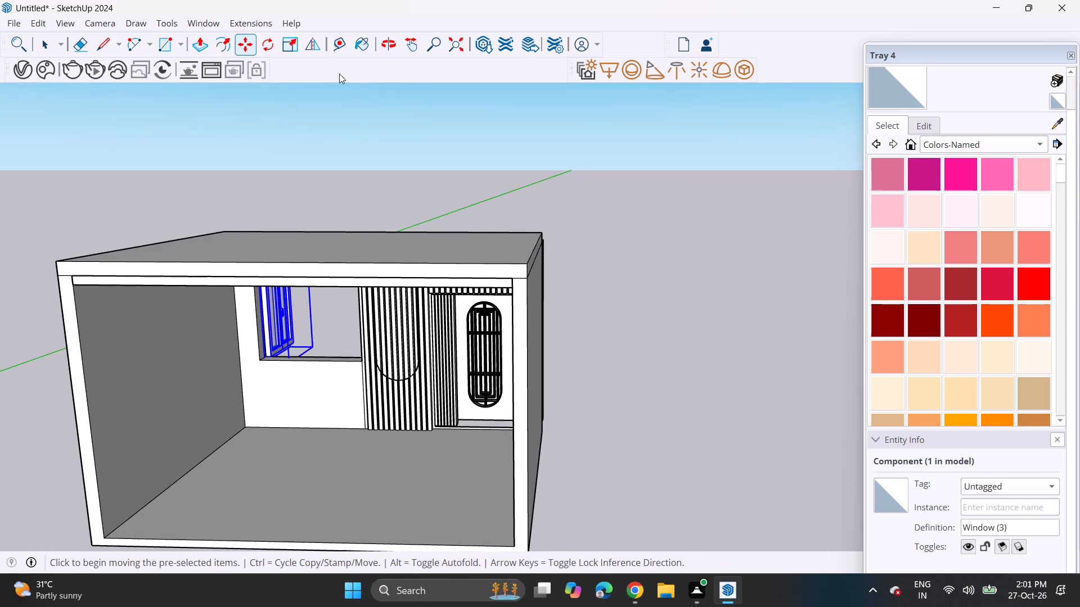
left_click(267, 47)
middle_click_drag(295, 466, 295, 486)
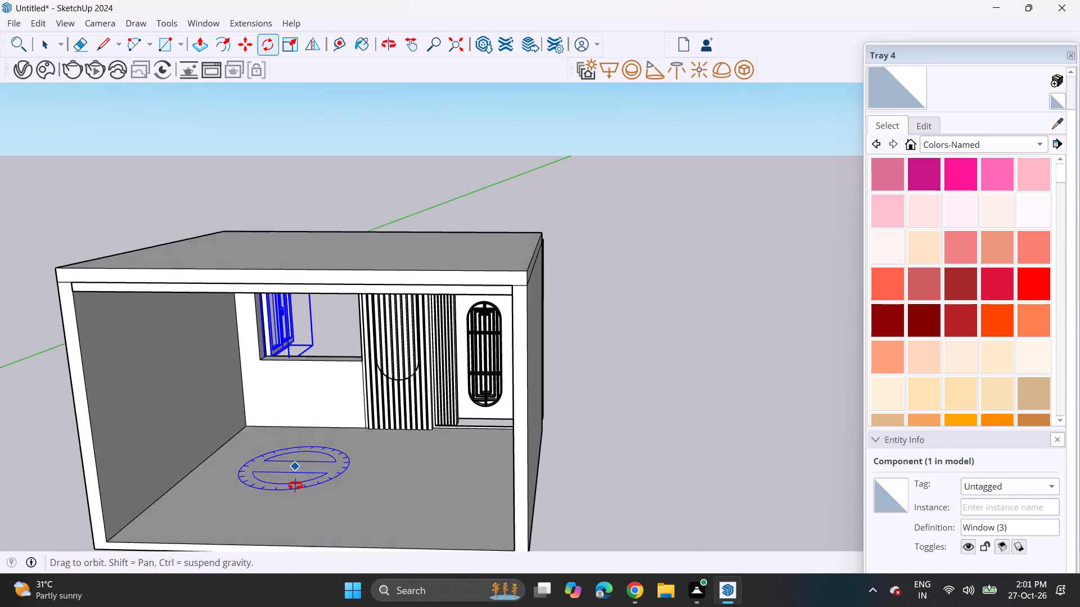
middle_click_drag(295, 486, 298, 488)
left_click(292, 493)
left_click(346, 501)
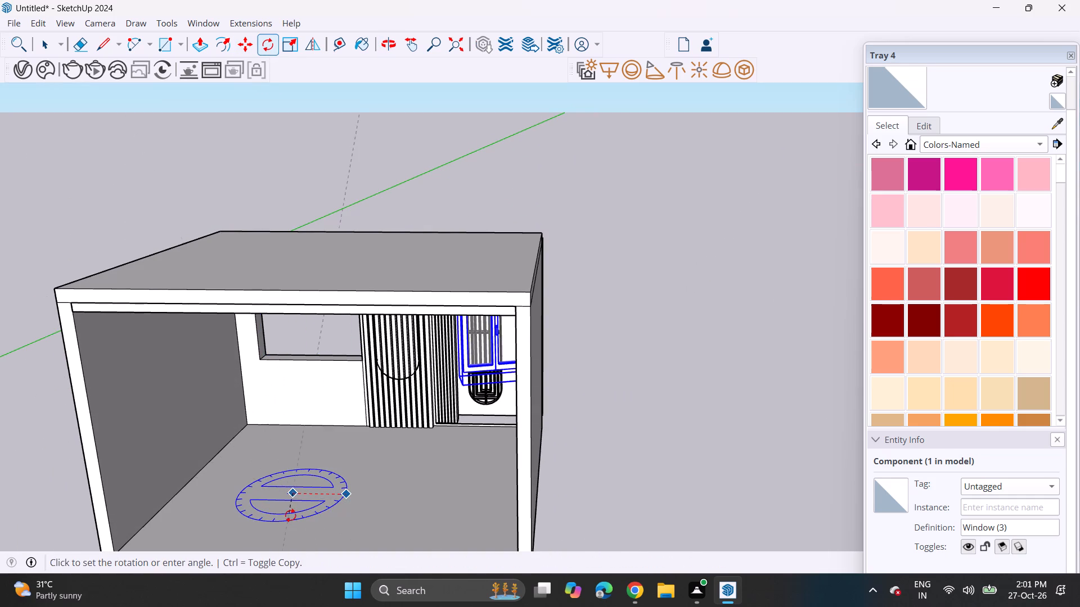
left_click(272, 521)
Move the rotated window by its lower corner to the wall opening's lower corner farthest from the slatted wall.
middle_click_drag(415, 442, 517, 399)
left_click(235, 40)
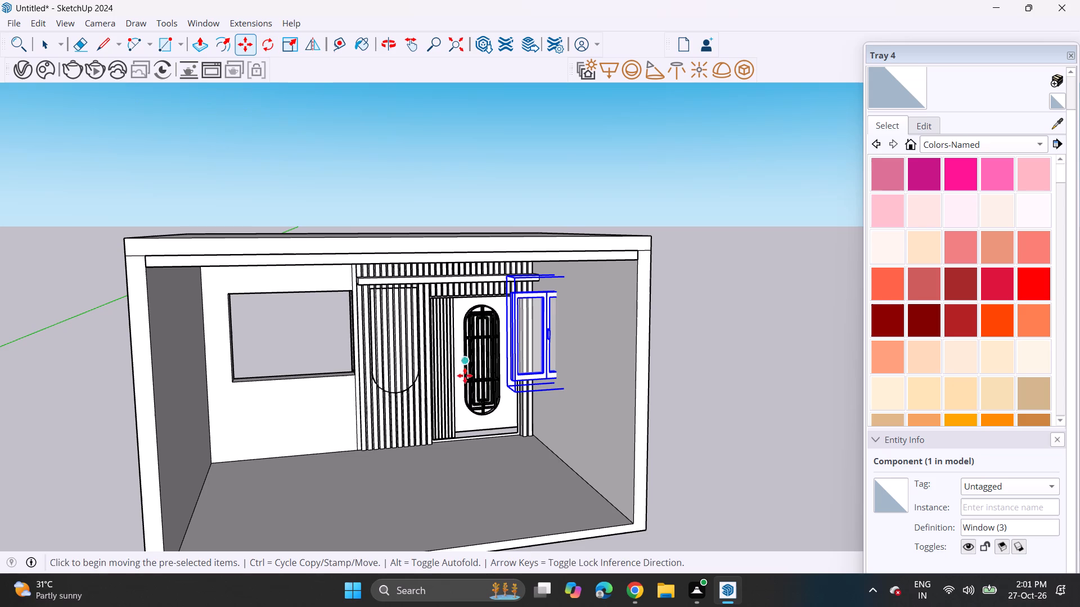
left_click(507, 379)
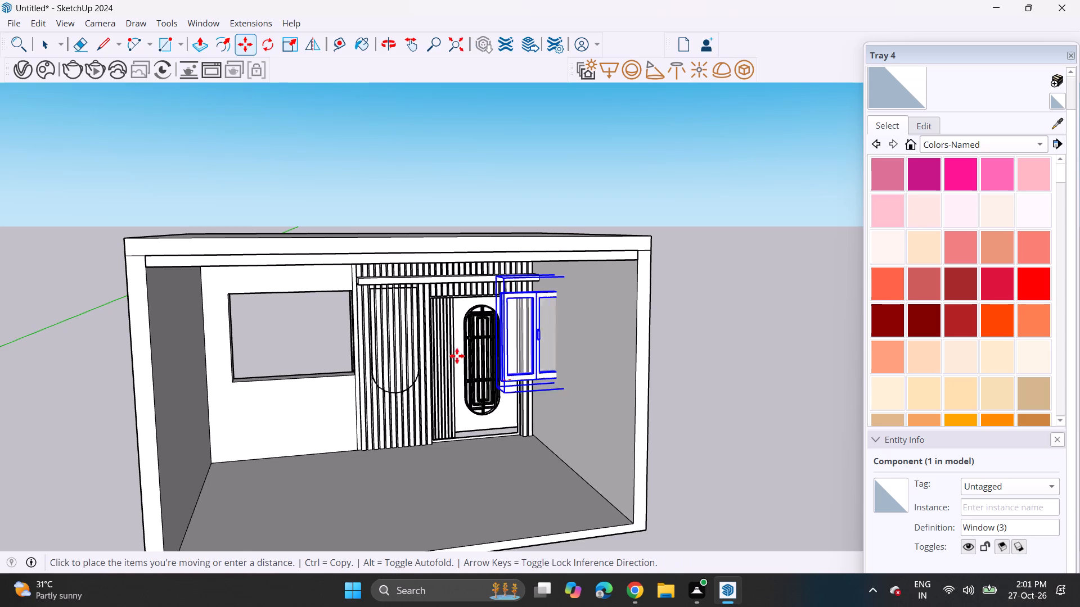
left_click(238, 380)
Scale the window's width toward the slatted wall to cover most of the opening.
middle_click_drag(326, 343, 259, 339)
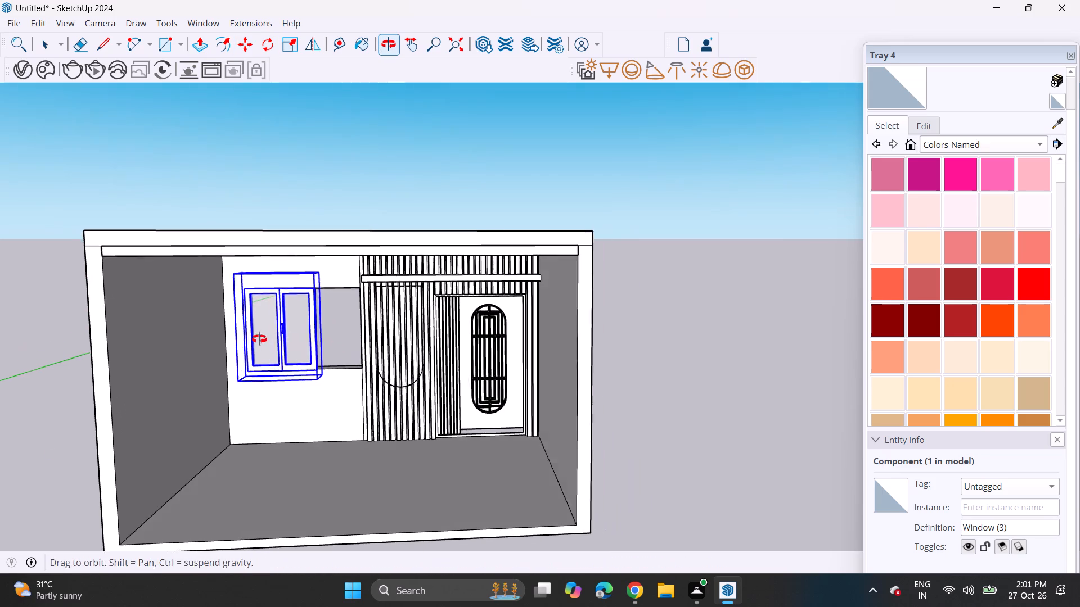
middle_click_drag(259, 339, 258, 339)
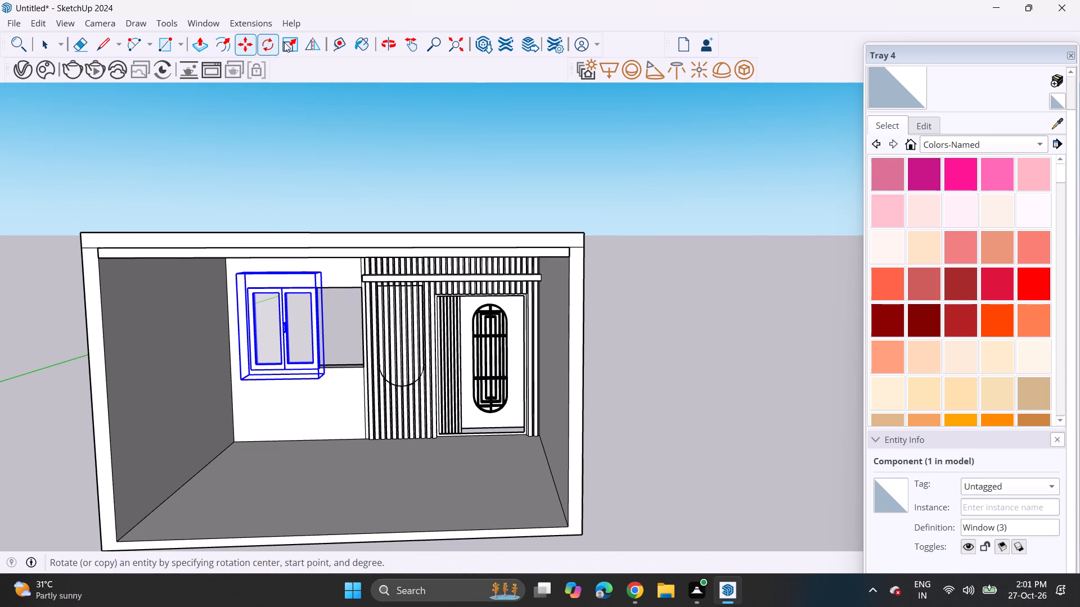
left_click(284, 42)
middle_click_drag(366, 362, 325, 392)
scroll(357, 372, "up", 1)
scroll(328, 357, "down", 1)
scroll(345, 318, "up", 3)
scroll(345, 318, "down", 1)
scroll(345, 318, "up", 3)
scroll(323, 321, "down", 1)
scroll(323, 321, "up", 3)
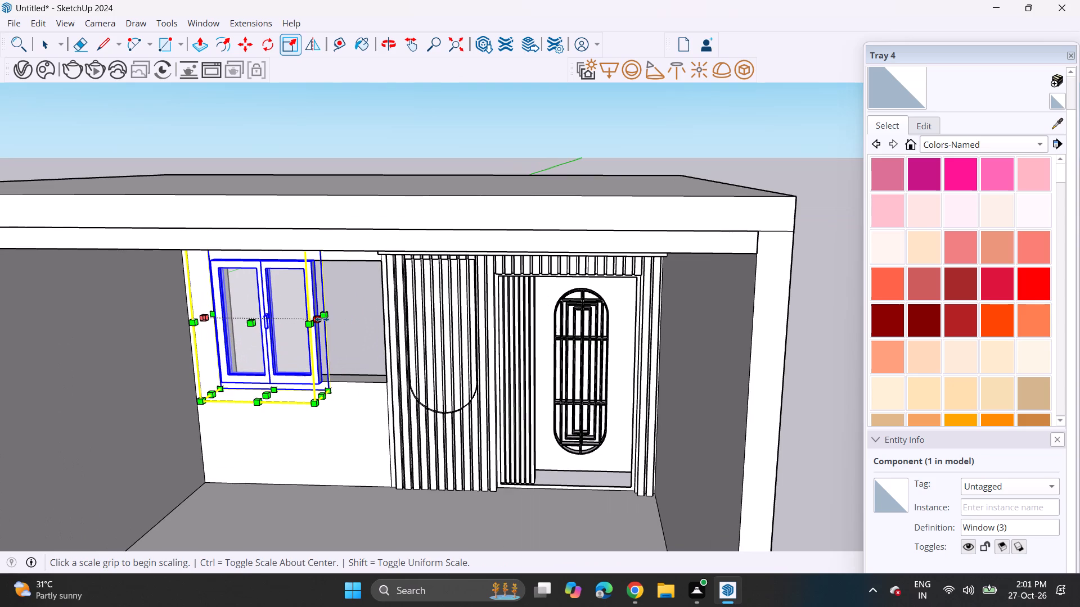
left_click(322, 319)
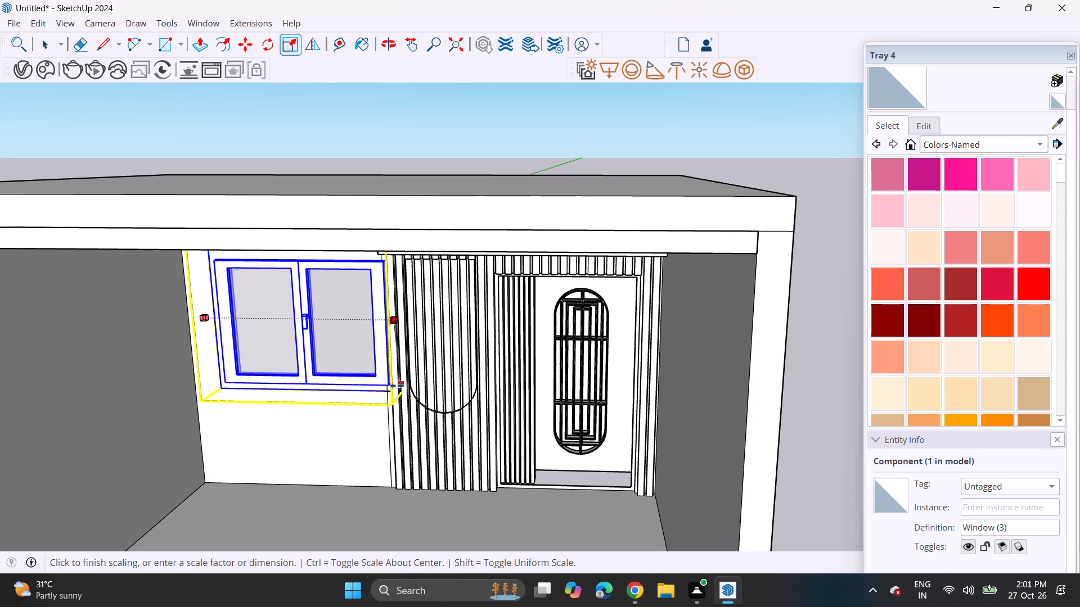
scroll(373, 382, "up", 1)
scroll(373, 382, "down", 1)
middle_click_drag(371, 382, 433, 346)
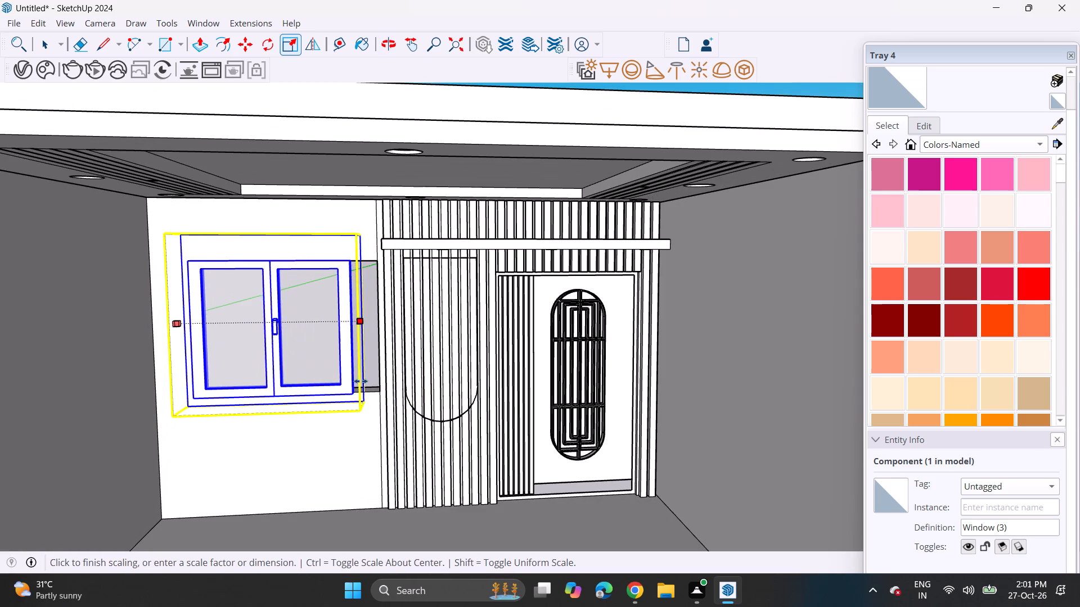
scroll(361, 381, "up", 3)
left_click(361, 381)
Widen the window further with the Scale tool so its frame spans to the opening's edge beside the slatted wall.
scroll(366, 348, "up", 2)
middle_click_drag(346, 373, 339, 385)
scroll(343, 311, "up", 5)
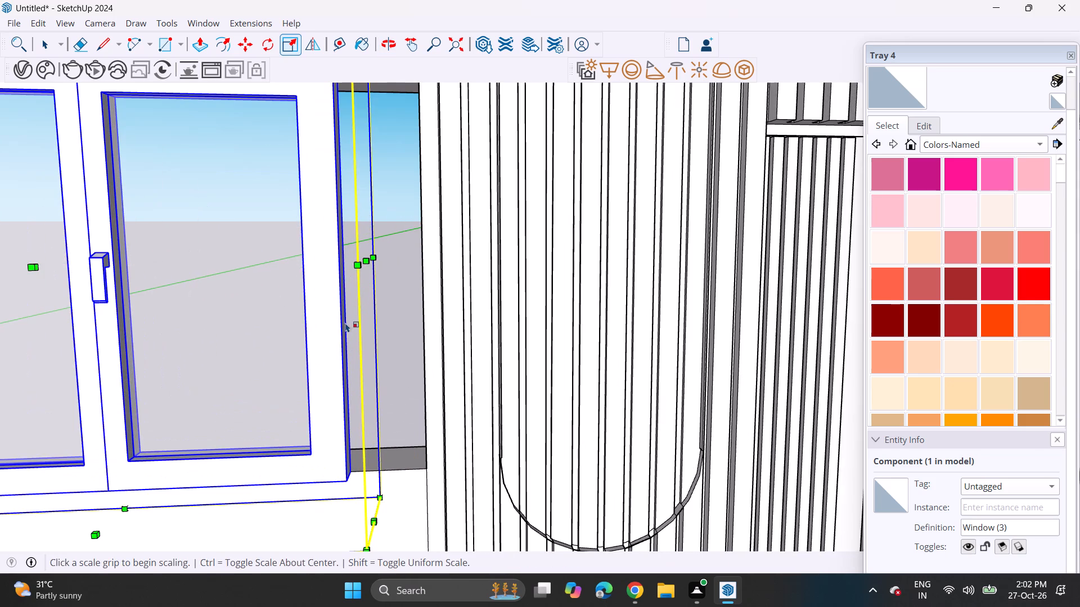
left_click(364, 260)
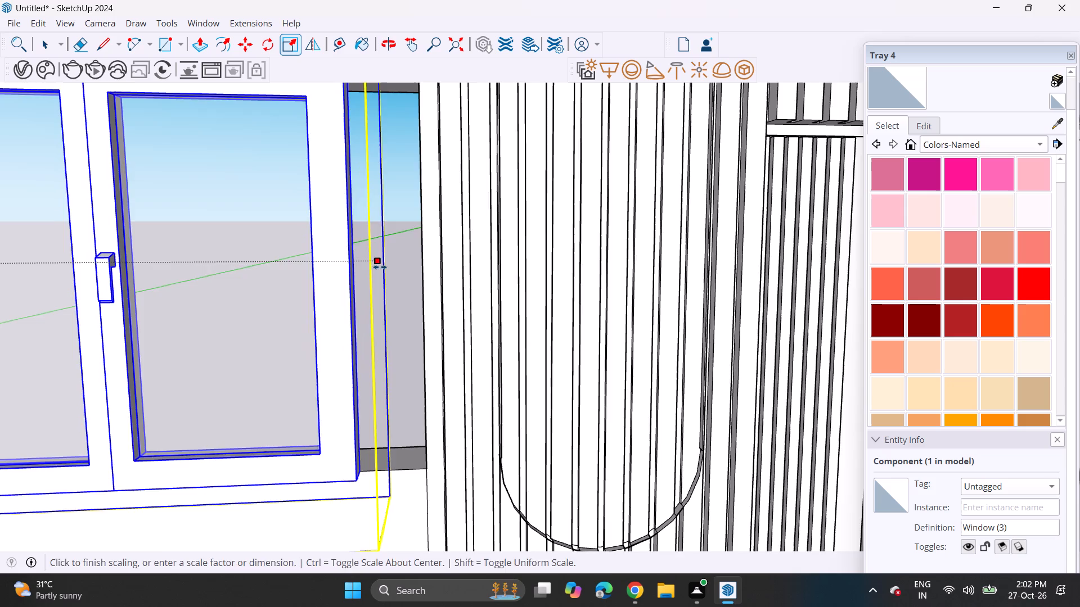
middle_click_drag(381, 267, 451, 276)
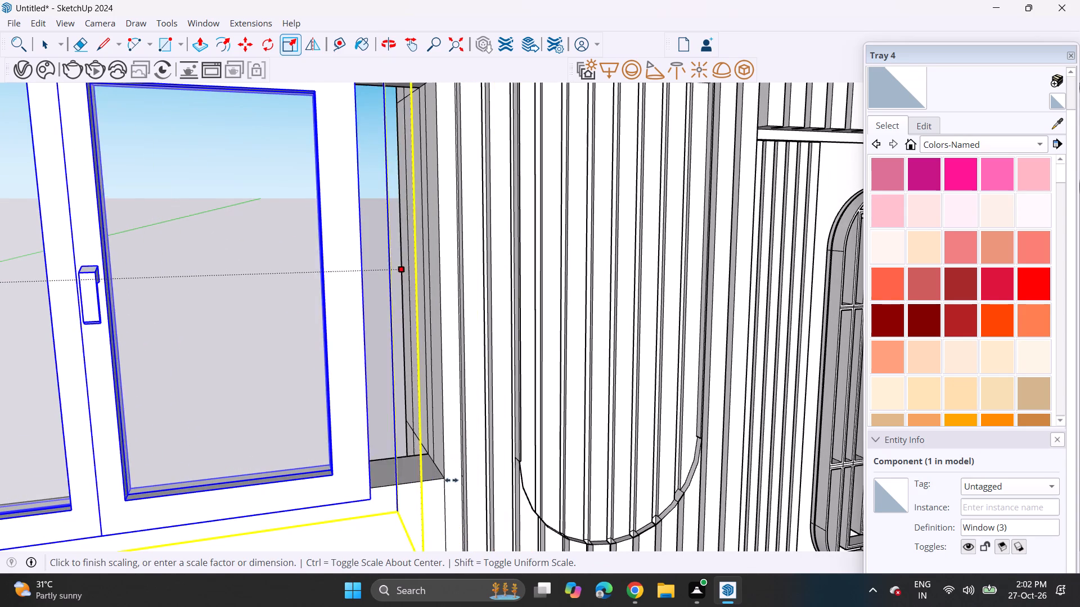
left_click(447, 494)
middle_click_drag(416, 395, 298, 439)
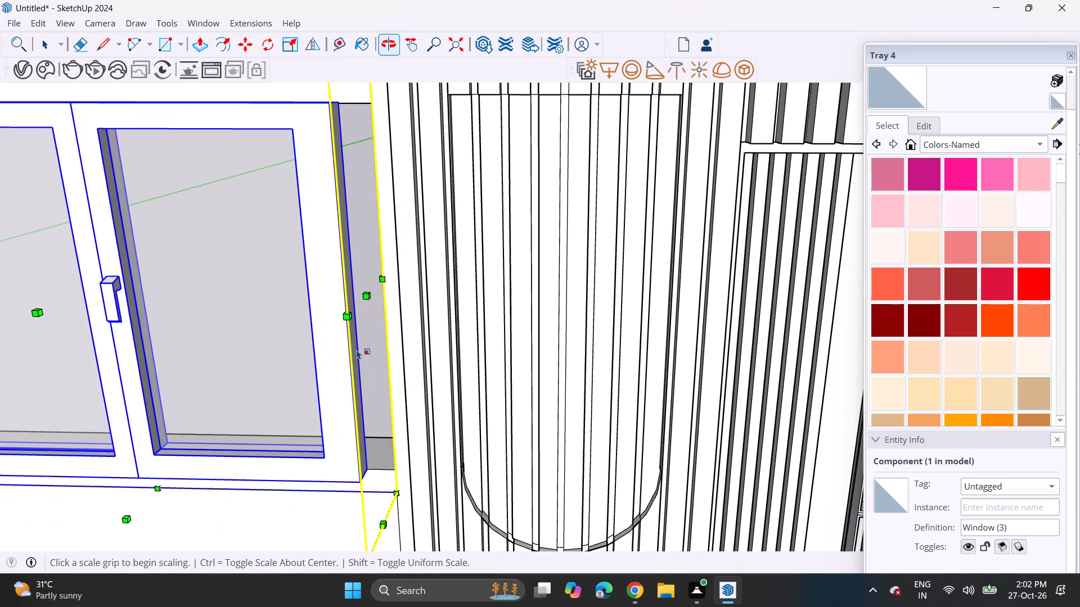
scroll(359, 313, "up", 4)
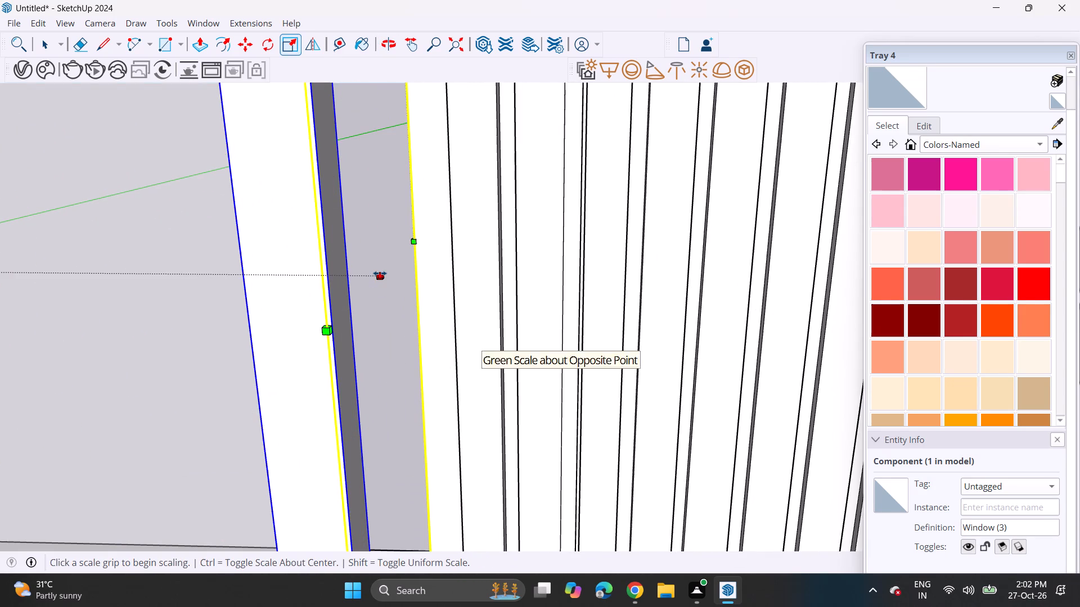
left_click(380, 273)
left_click(485, 280)
Move the window by its lower corner farthest from the slatted wall to line up with the wall opening's matching corner.
middle_click_drag(382, 357, 499, 270)
scroll(499, 270, "up", 1)
scroll(498, 270, "down", 6)
scroll(486, 288, "up", 1)
scroll(485, 296, "down", 4)
scroll(474, 315, "up", 1)
scroll(439, 329, "down", 4)
middle_click_drag(433, 334, 290, 375)
scroll(256, 377, "up", 1)
scroll(256, 377, "down", 4)
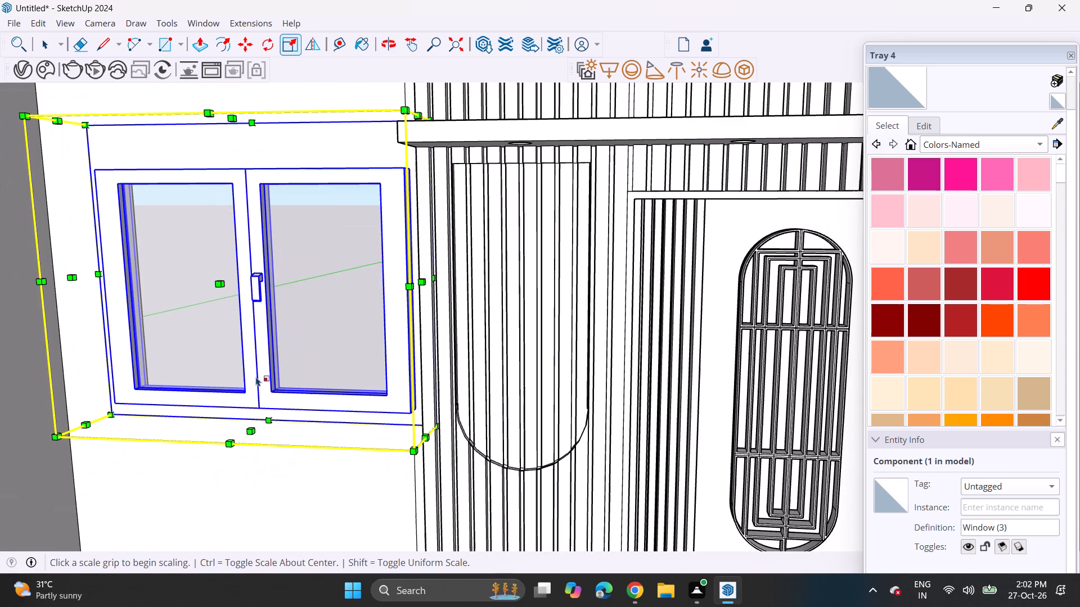
middle_click_drag(253, 373, 256, 404)
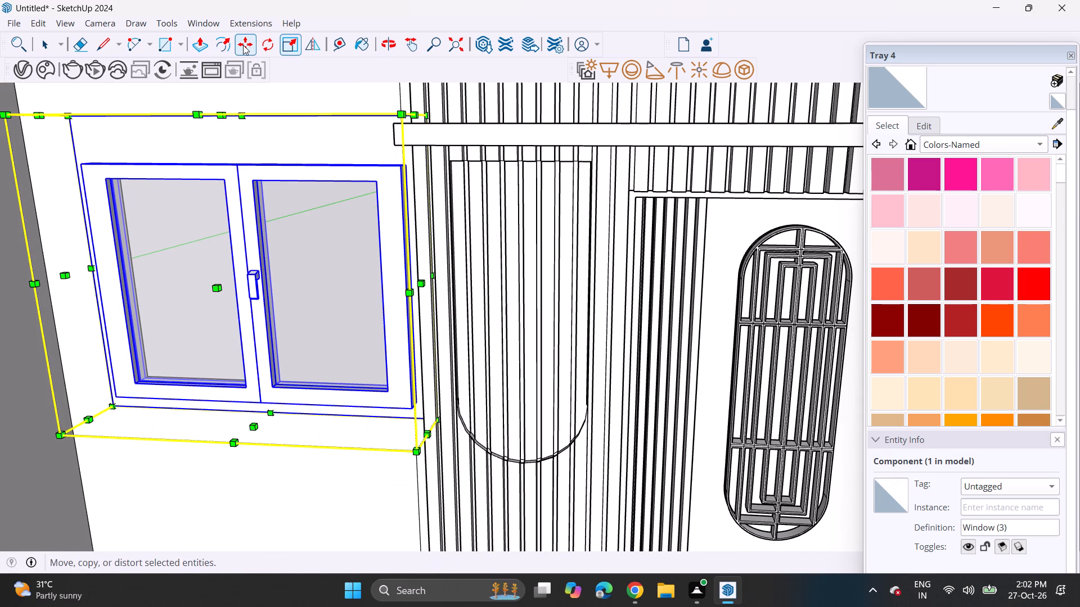
left_click(243, 45)
scroll(133, 363, "up", 4)
left_click(105, 419)
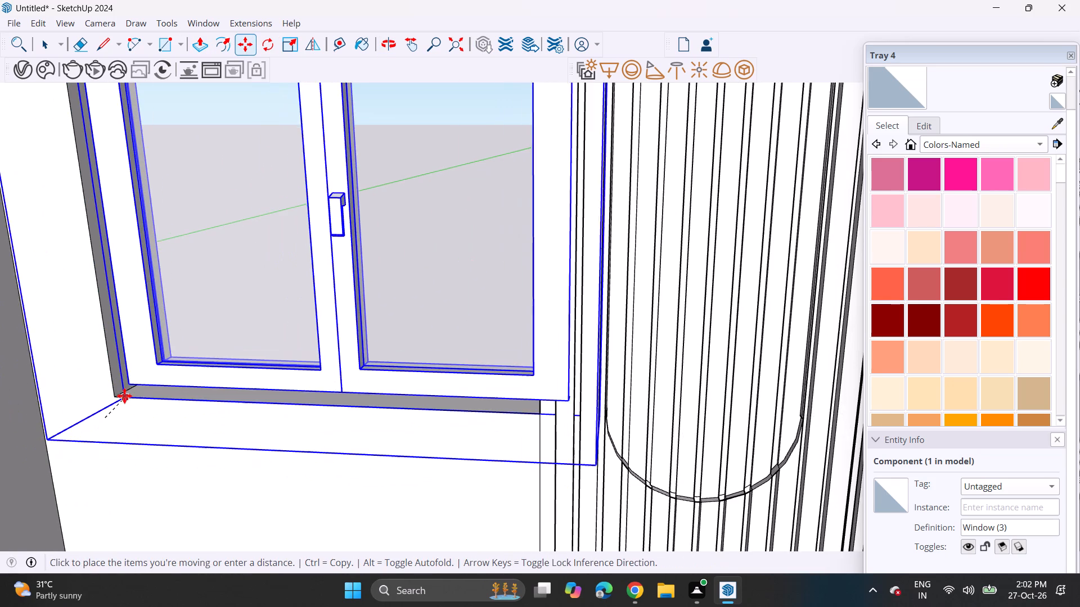
left_click(145, 385)
left_click(145, 370)
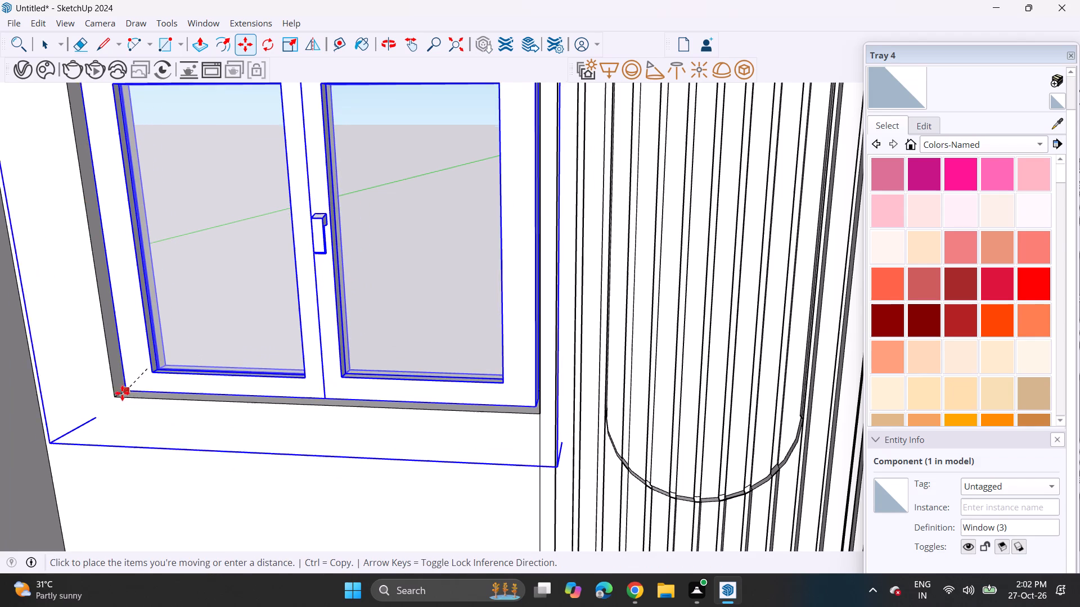
left_click(122, 393)
Scale the window's width slightly toward the slatted wall so its frame covers the remaining gap in the opening.
middle_click_drag(211, 346, 298, 288)
scroll(298, 288, "up", 1)
scroll(290, 288, "down", 2)
scroll(289, 298, "up", 1)
scroll(287, 303, "down", 2)
middle_click_drag(325, 338, 314, 356)
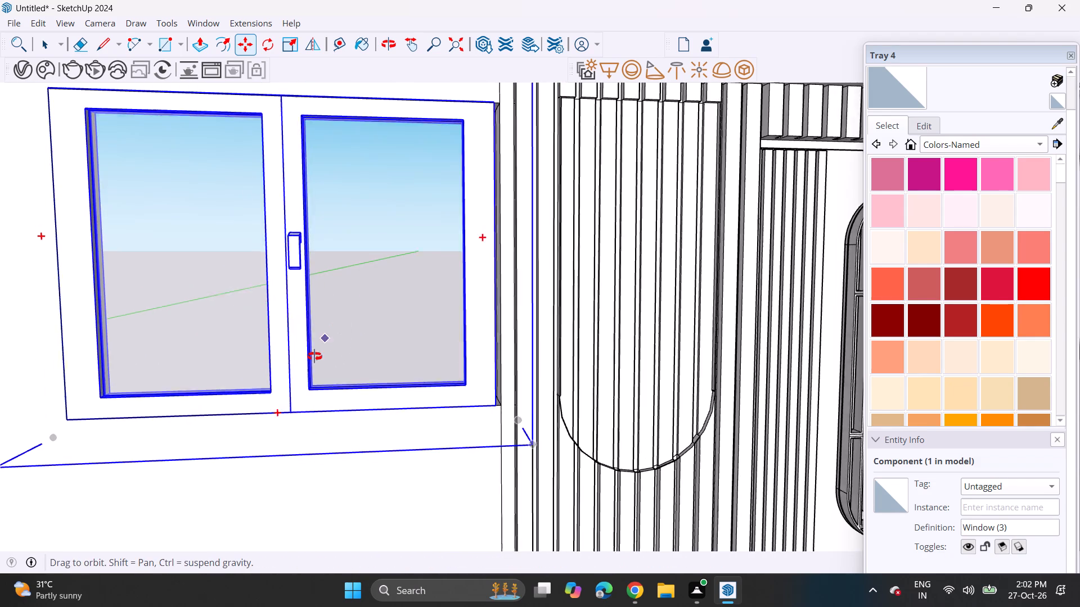
middle_click_drag(314, 356, 266, 401)
scroll(429, 352, "up", 3)
key("space")
left_click(496, 291)
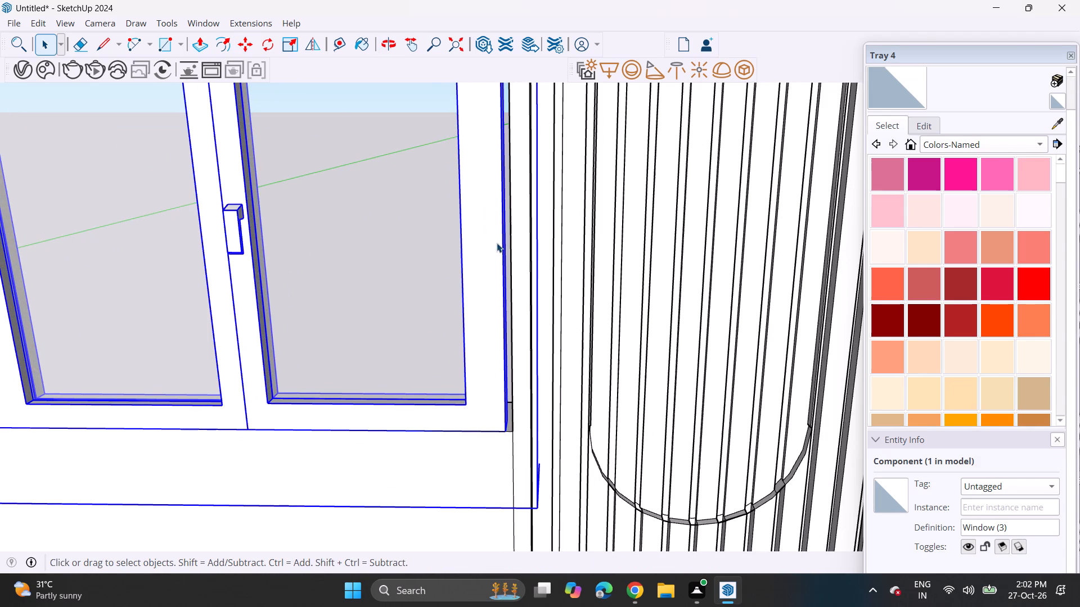
left_click(291, 46)
middle_click_drag(556, 263, 555, 274)
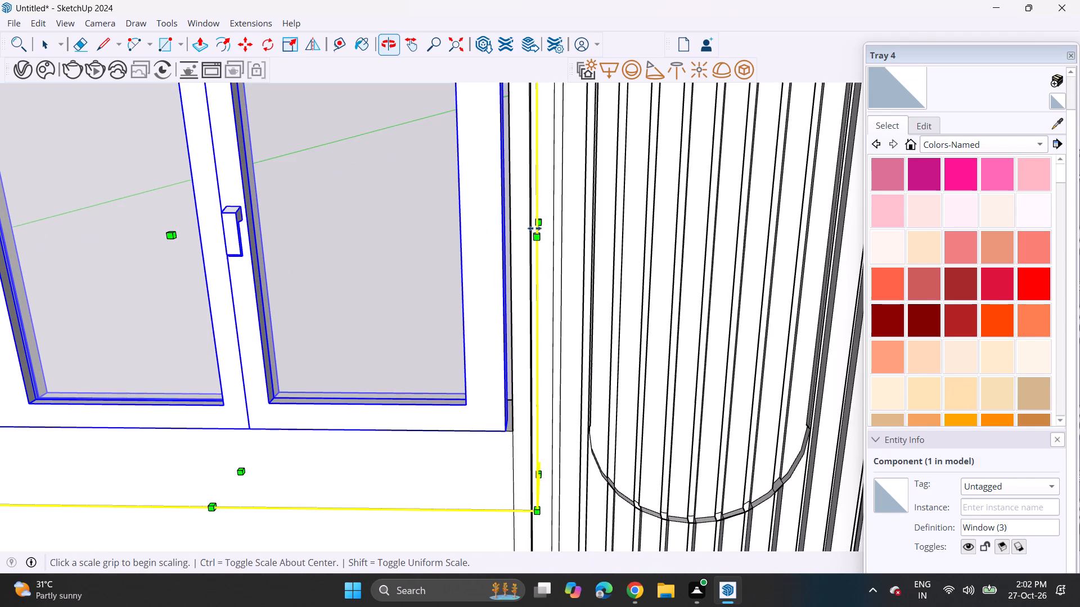
left_click(542, 223)
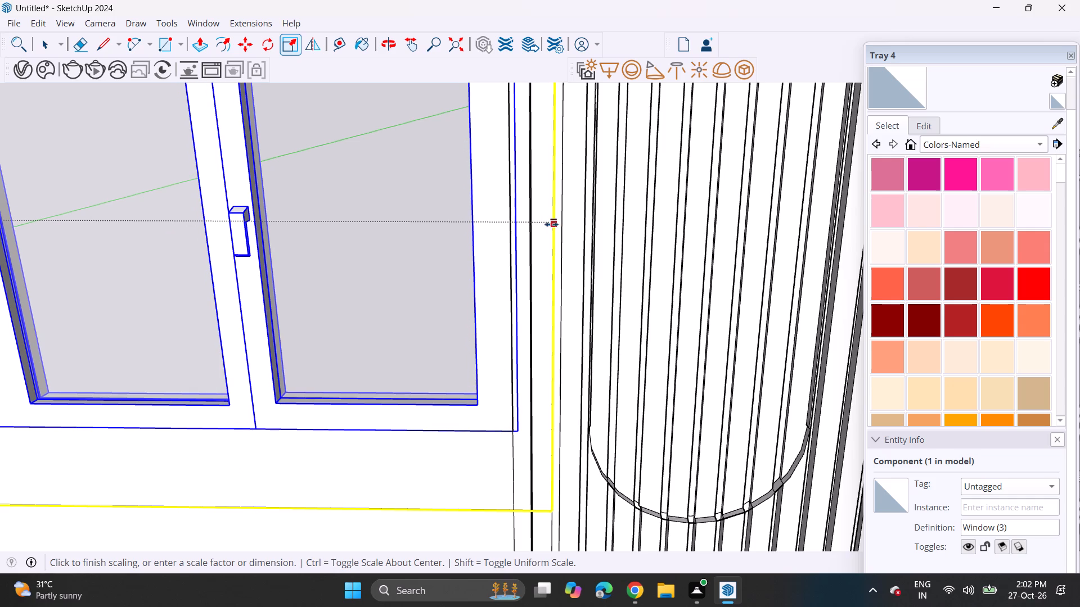
left_click(547, 216)
scroll(505, 293, "down", 4)
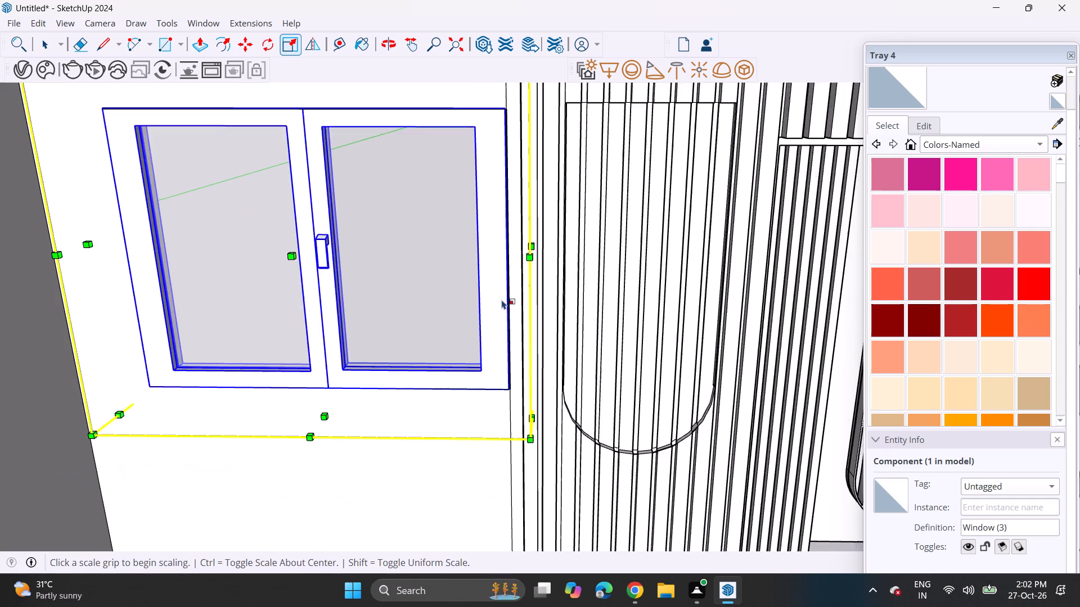
scroll(502, 300, "down", 1)
key("space")
left_click(368, 428)
Examine how the window sits in the opening and in the whole back wall.
middle_click_drag(380, 422, 400, 368)
scroll(393, 383, "up", 1)
scroll(409, 358, "down", 2)
scroll(409, 366, "up", 2)
scroll(409, 370, "down", 2)
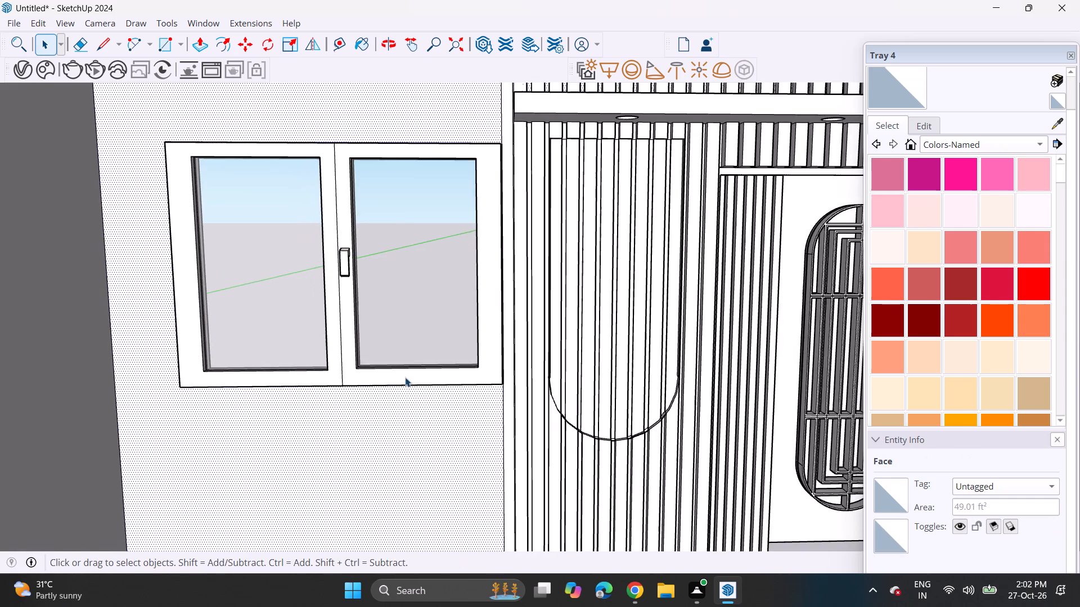
scroll(400, 397, "up", 1)
scroll(400, 397, "down", 5)
middle_click_drag(426, 388, 357, 375)
scroll(357, 373, "up", 1)
scroll(361, 369, "down", 4)
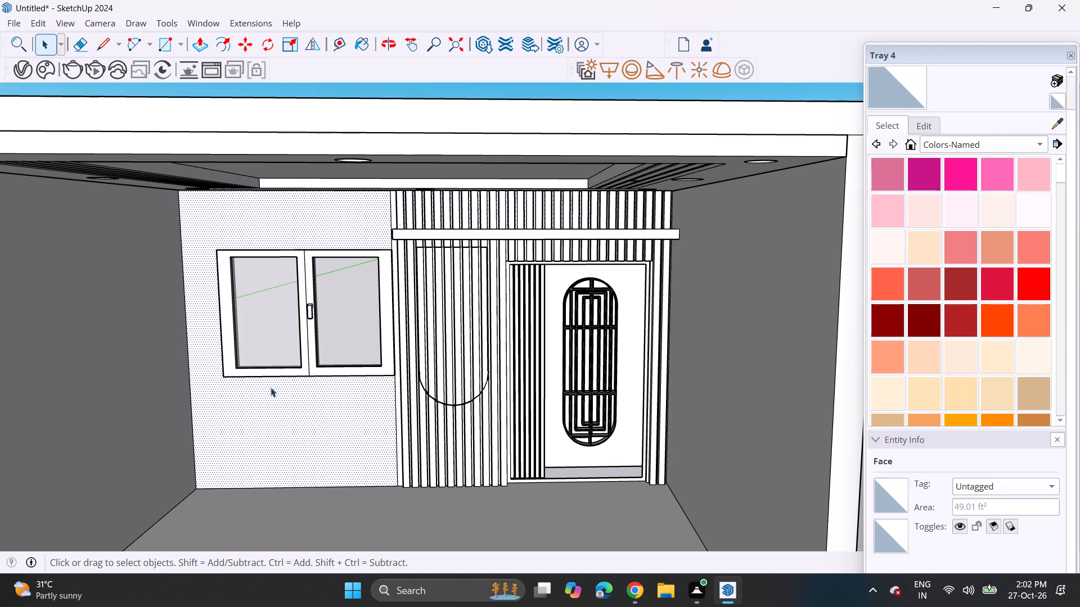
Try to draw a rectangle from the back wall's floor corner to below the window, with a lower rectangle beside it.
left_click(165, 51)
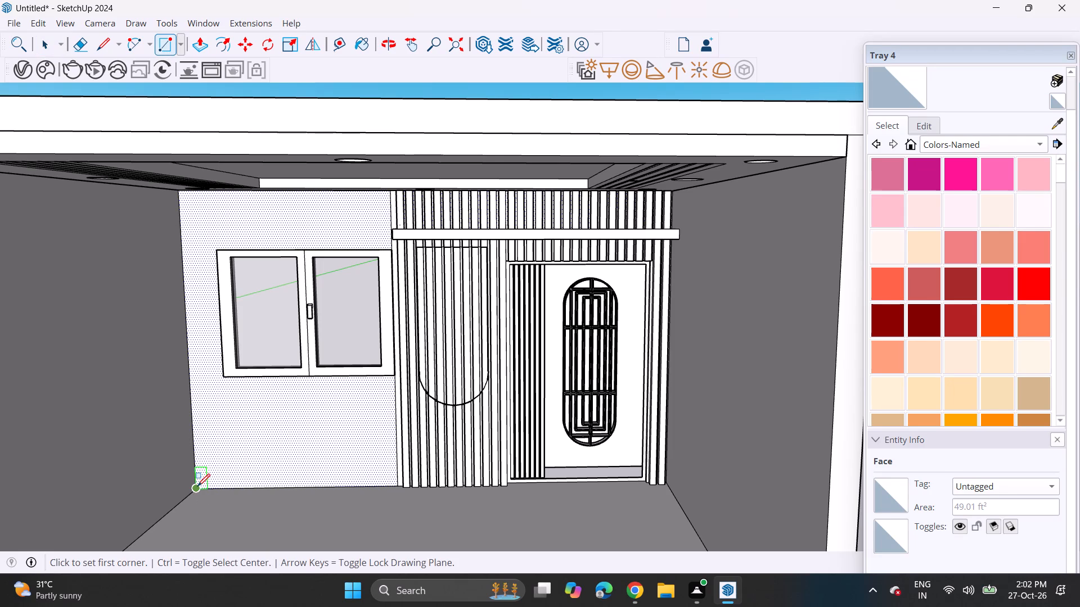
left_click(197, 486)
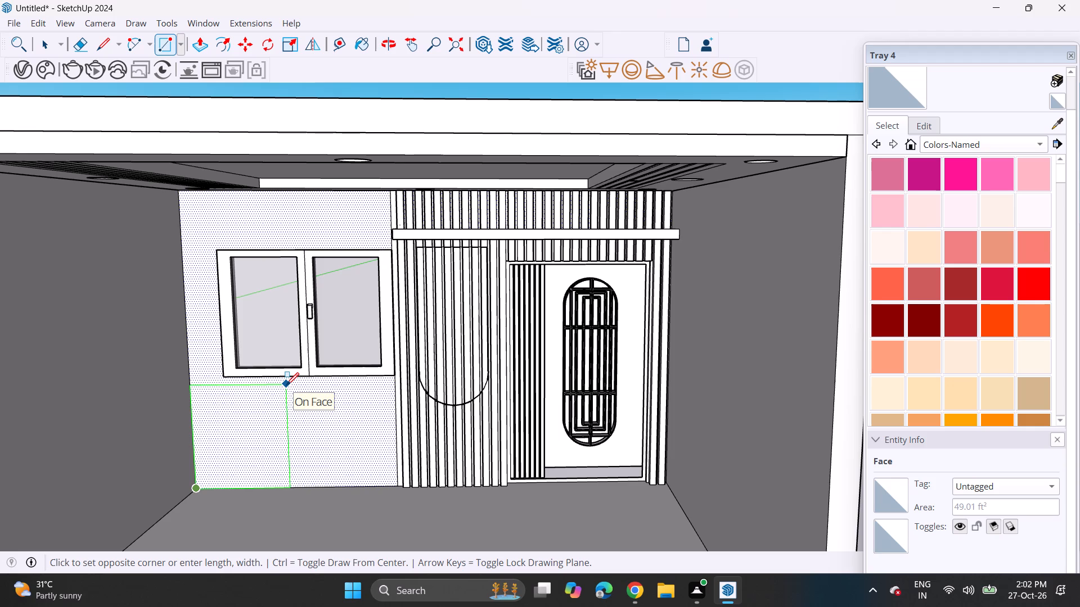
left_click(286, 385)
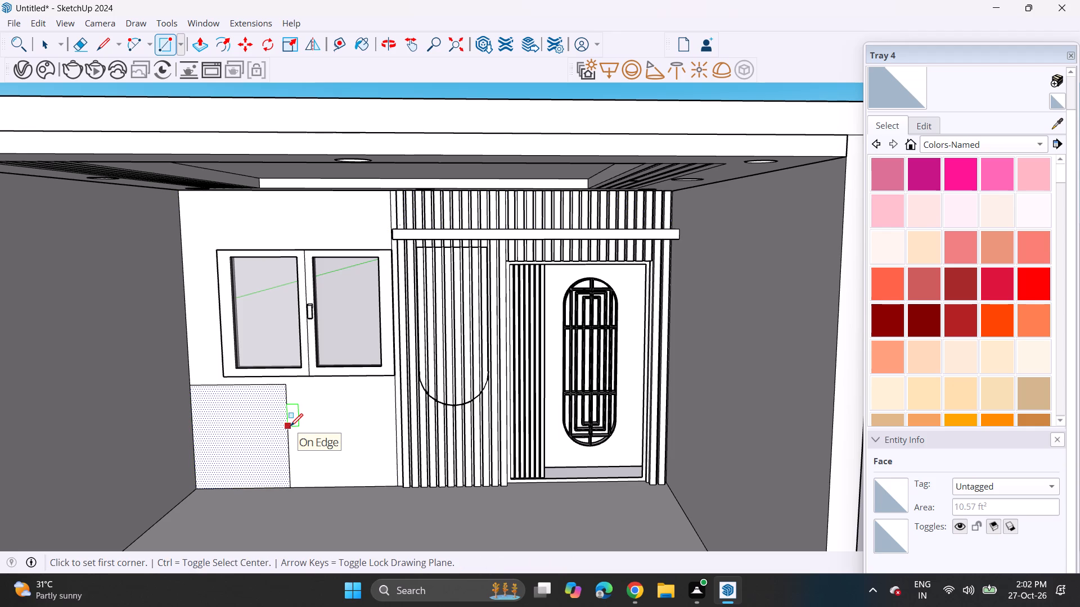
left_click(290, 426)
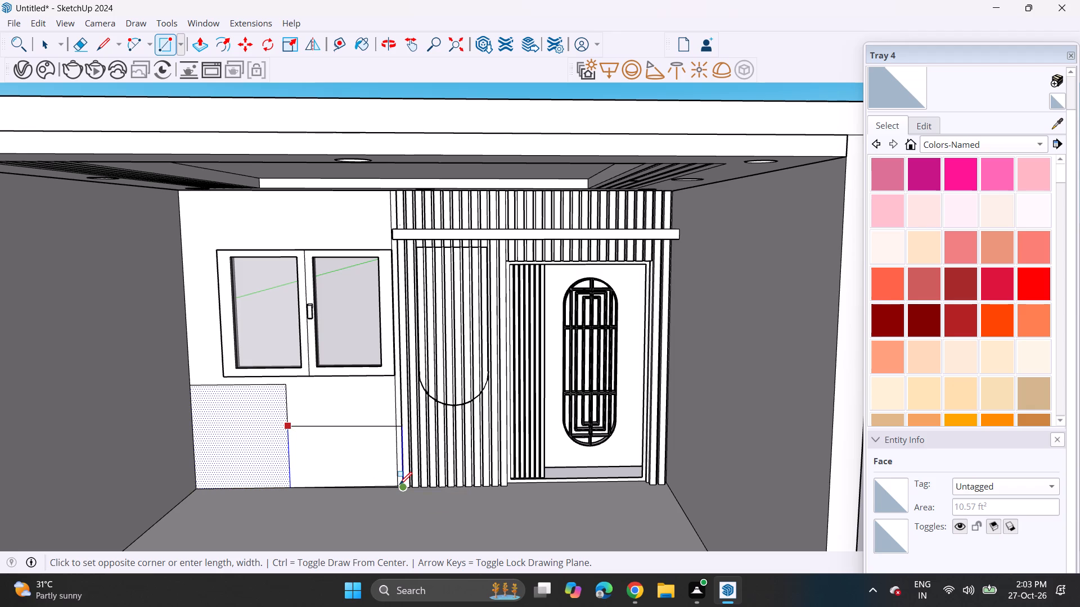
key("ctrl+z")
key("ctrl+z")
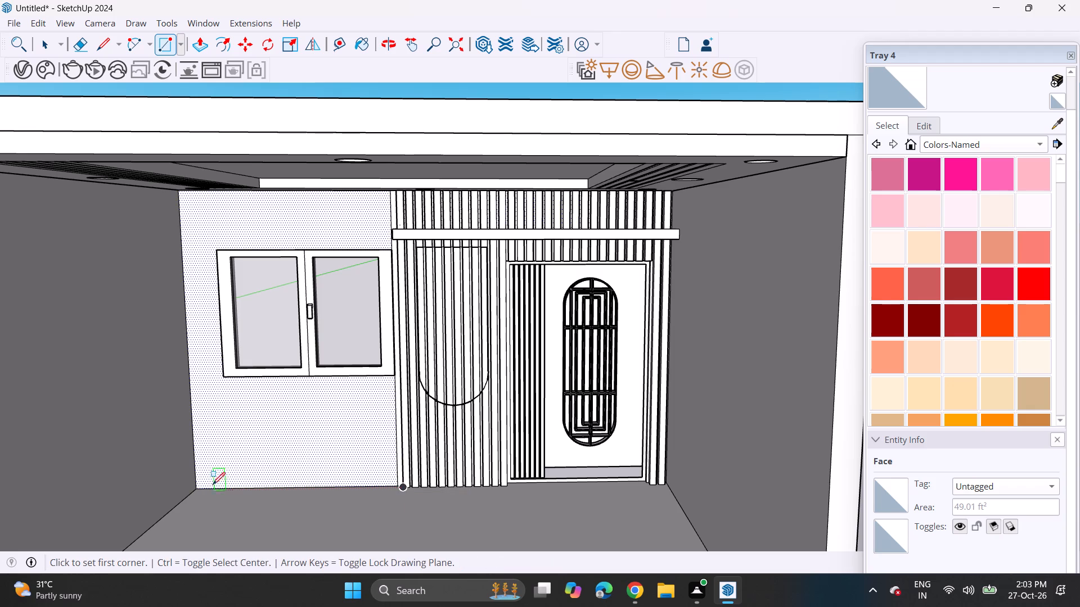
Draw a rectangle of about 12.1 ft² from the floor corner to below the window, and a lower rectangle reaching the slatted wall.
left_click(195, 485)
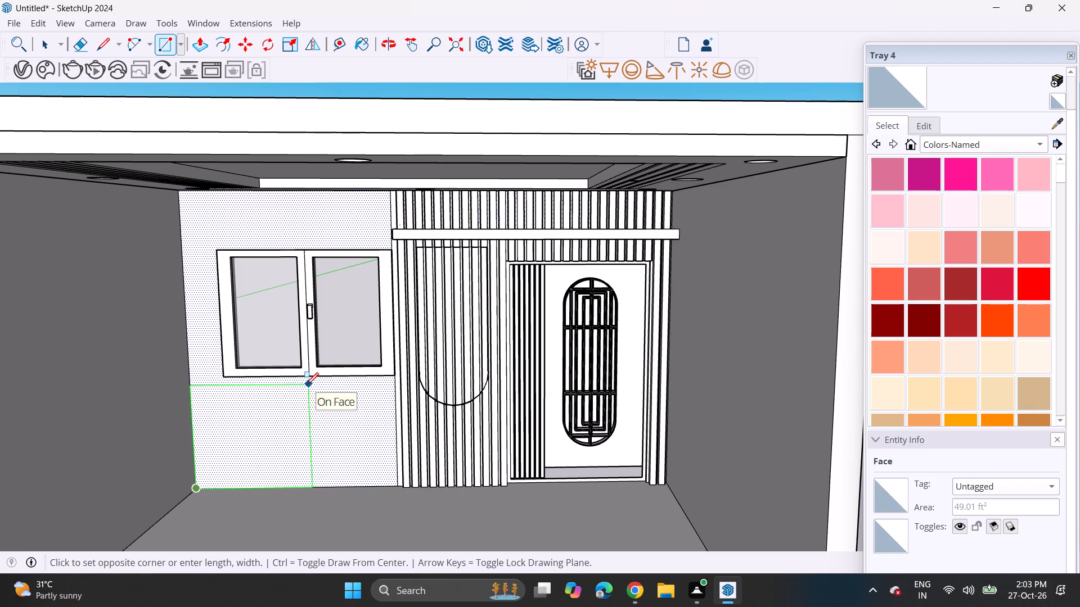
left_click(300, 384)
left_click(300, 491)
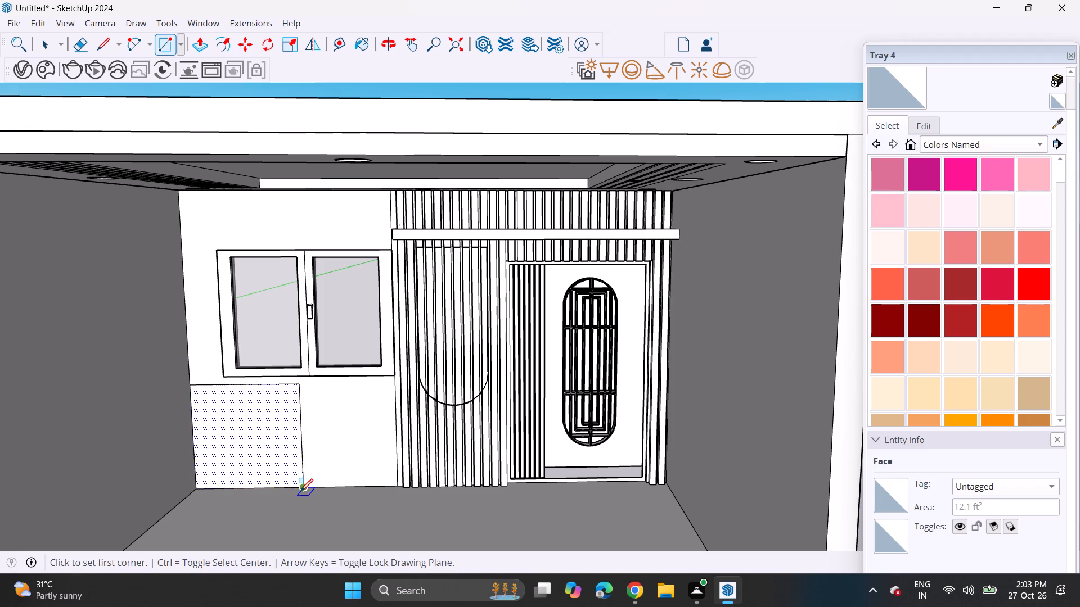
left_click(408, 430)
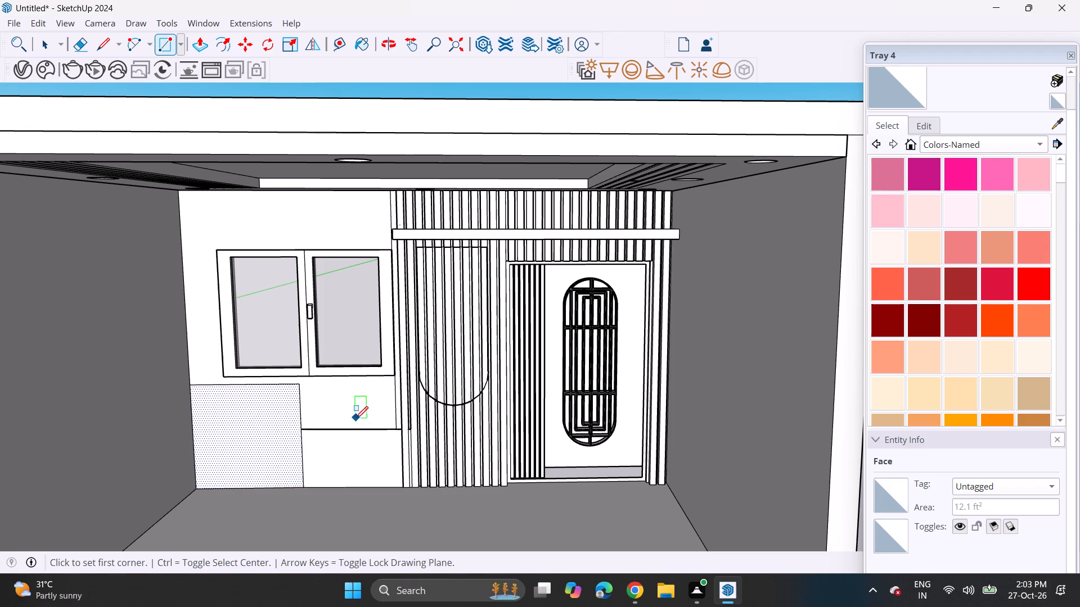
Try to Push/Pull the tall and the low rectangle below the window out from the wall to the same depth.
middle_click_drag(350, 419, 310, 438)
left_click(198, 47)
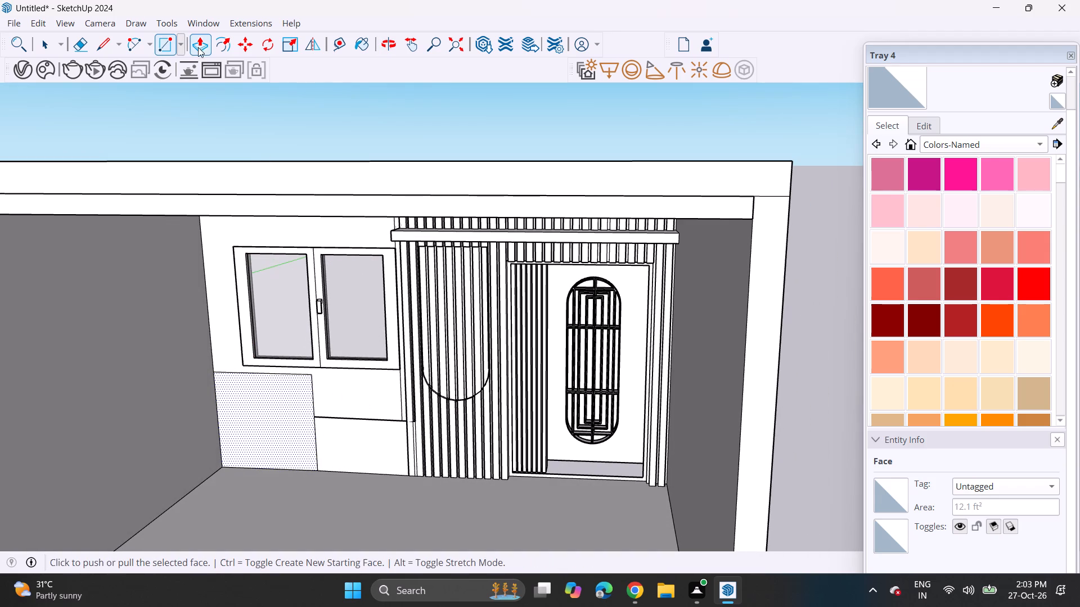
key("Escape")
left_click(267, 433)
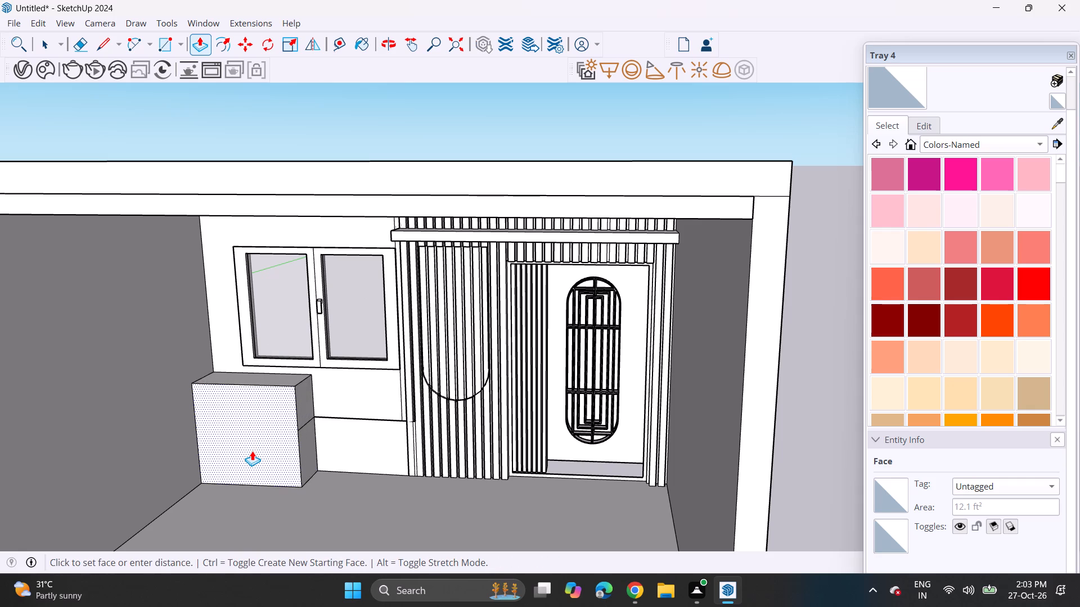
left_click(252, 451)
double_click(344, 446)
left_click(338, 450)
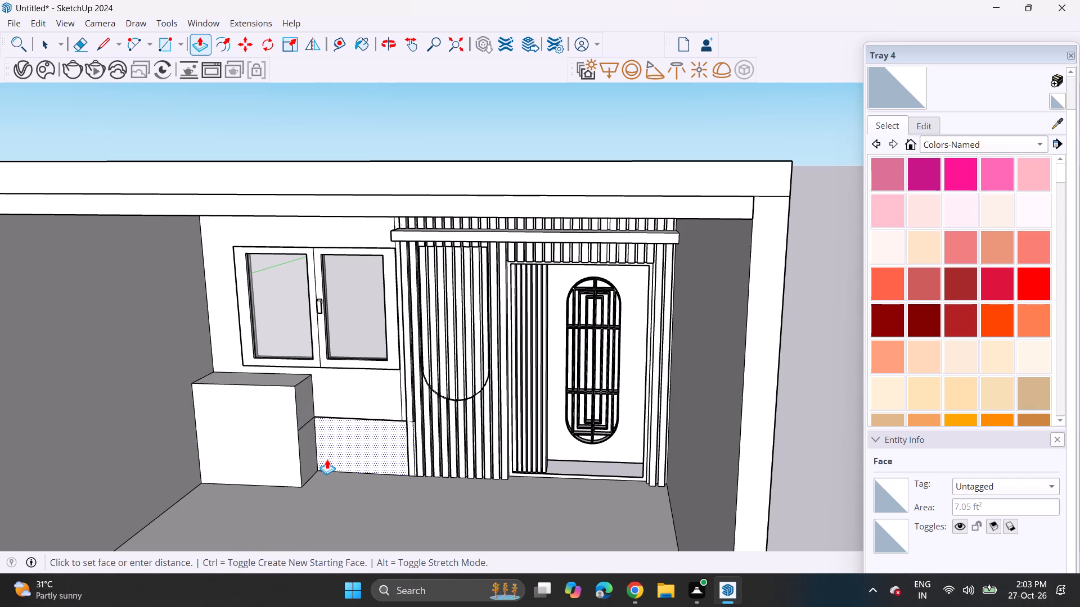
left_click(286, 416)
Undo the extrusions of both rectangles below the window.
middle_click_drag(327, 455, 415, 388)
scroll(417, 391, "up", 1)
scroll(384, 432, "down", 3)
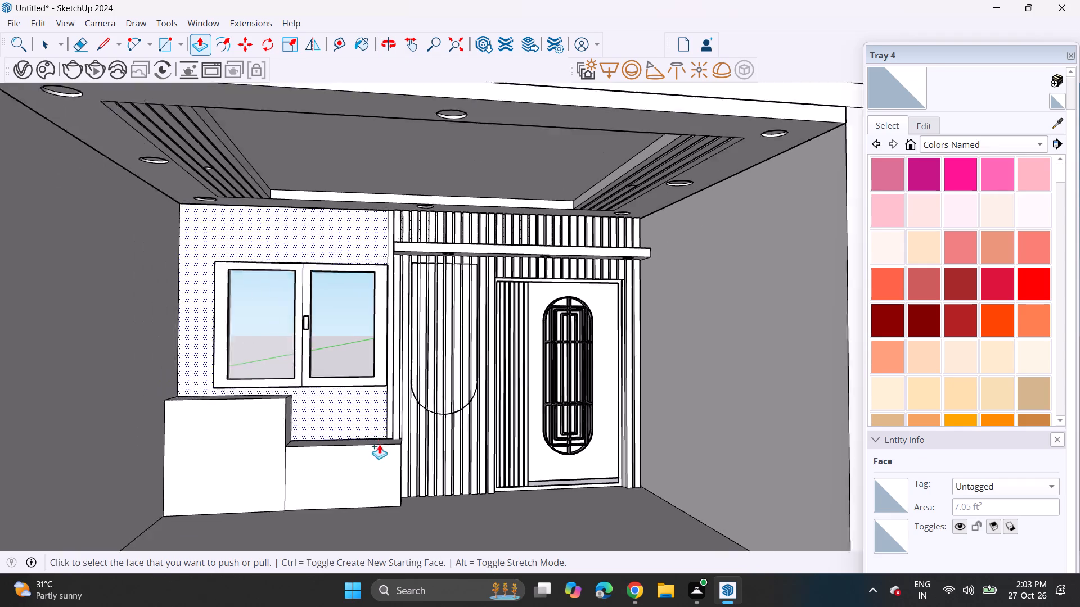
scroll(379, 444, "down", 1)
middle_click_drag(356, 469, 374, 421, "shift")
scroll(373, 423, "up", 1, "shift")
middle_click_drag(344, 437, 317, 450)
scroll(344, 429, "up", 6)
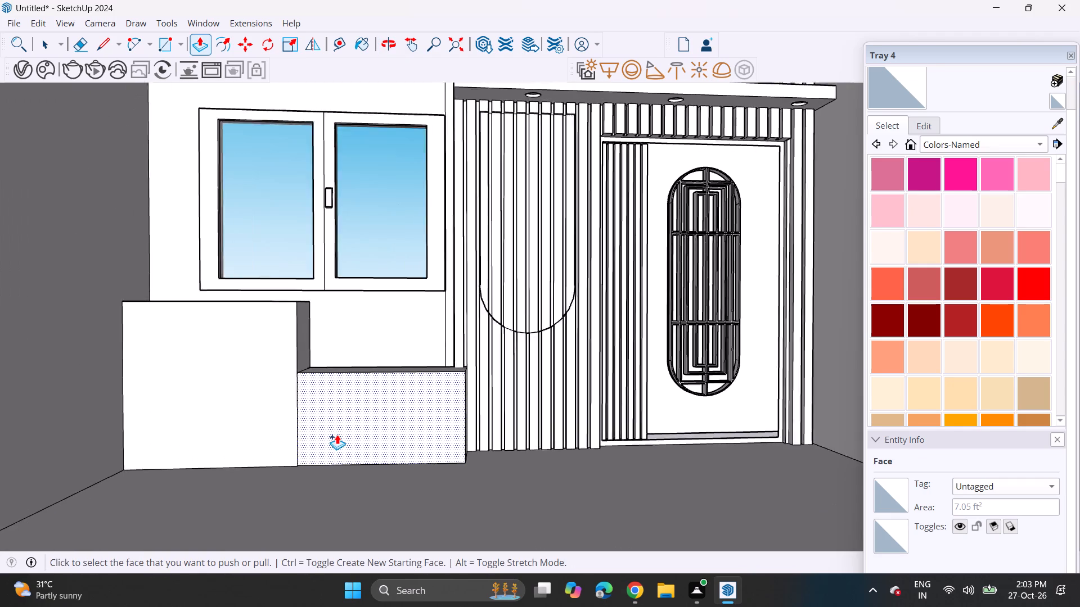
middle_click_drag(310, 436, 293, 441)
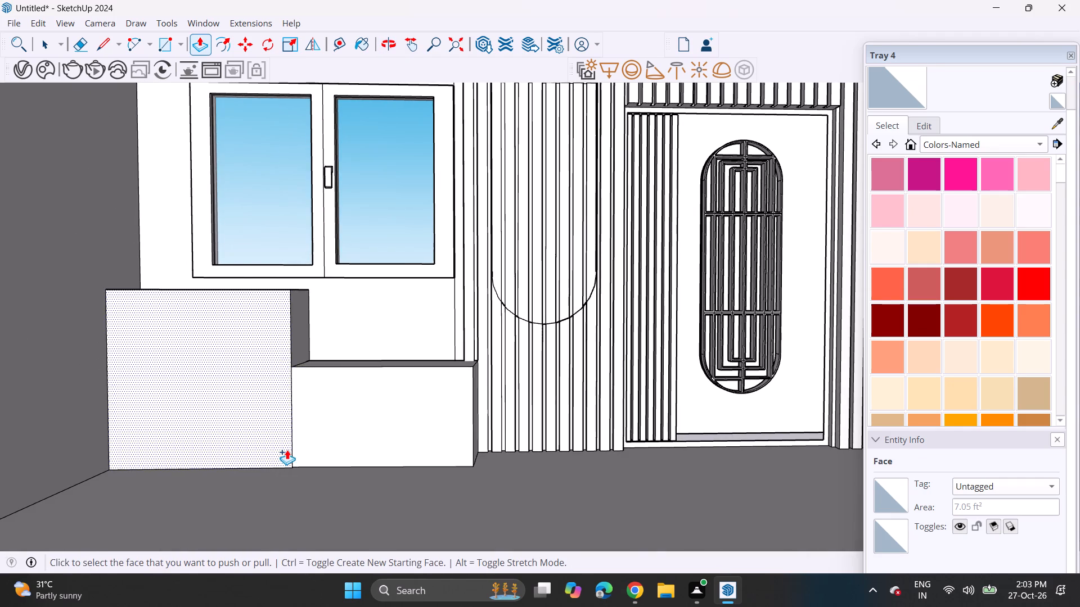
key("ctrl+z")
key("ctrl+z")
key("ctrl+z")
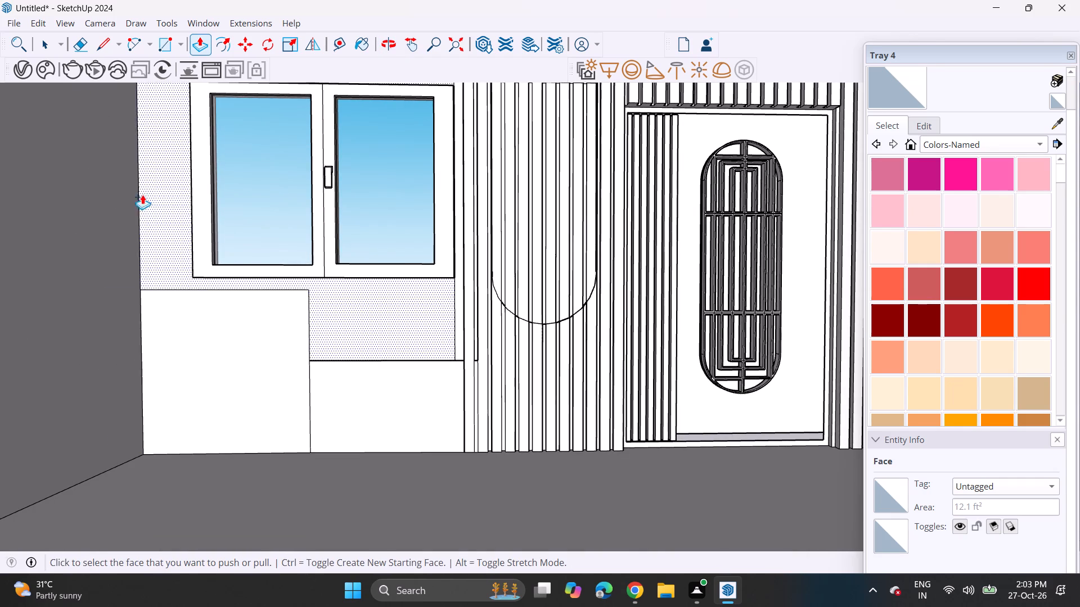
Draw a horizontal line just above the floor across both the tall and the low rectangle to the slatted wall.
left_click(102, 51)
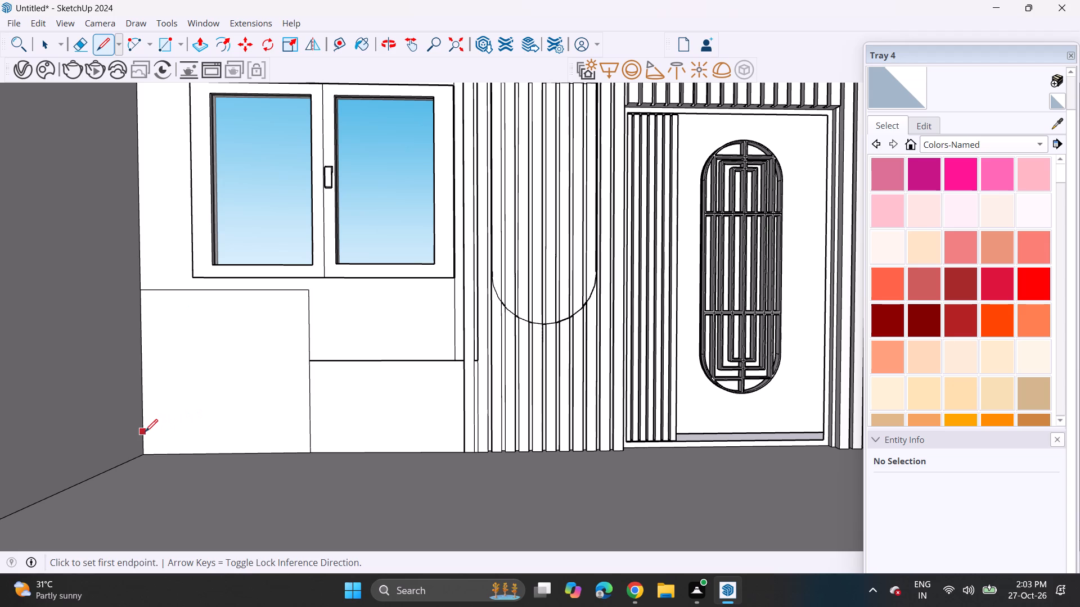
left_click(145, 432)
left_click(308, 436)
left_click(308, 431)
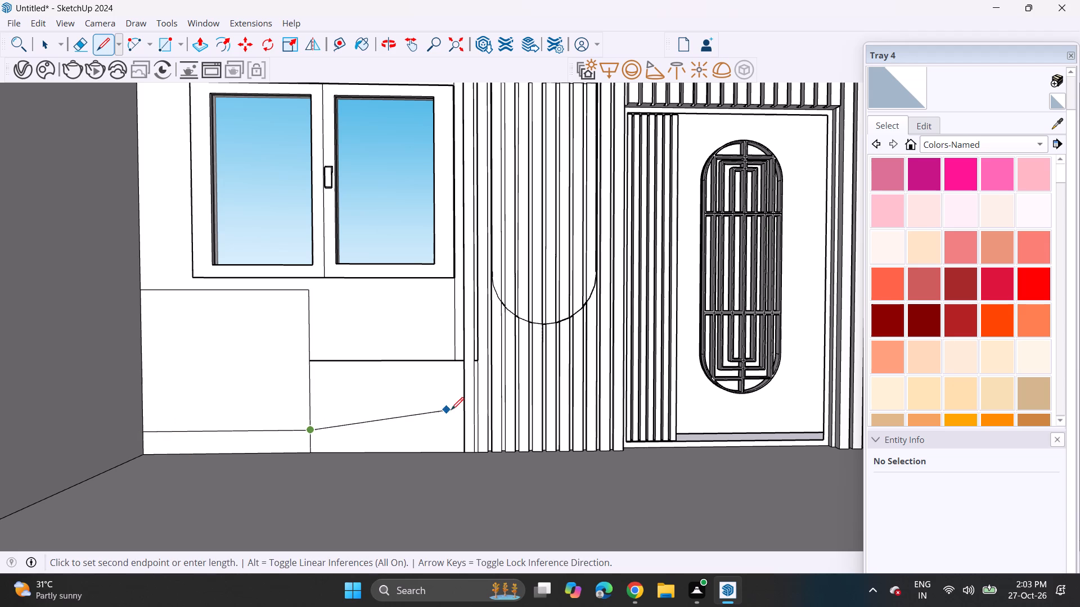
middle_click_drag(451, 410, 537, 434)
scroll(484, 446, "up", 6)
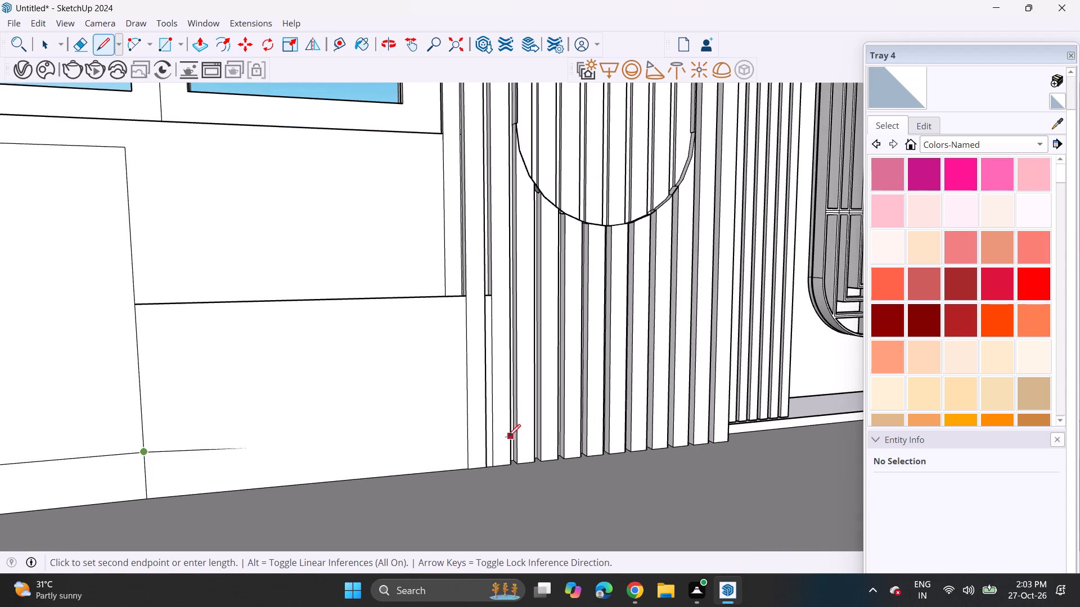
middle_click_drag(522, 434, 376, 429)
scroll(432, 426, "up", 6)
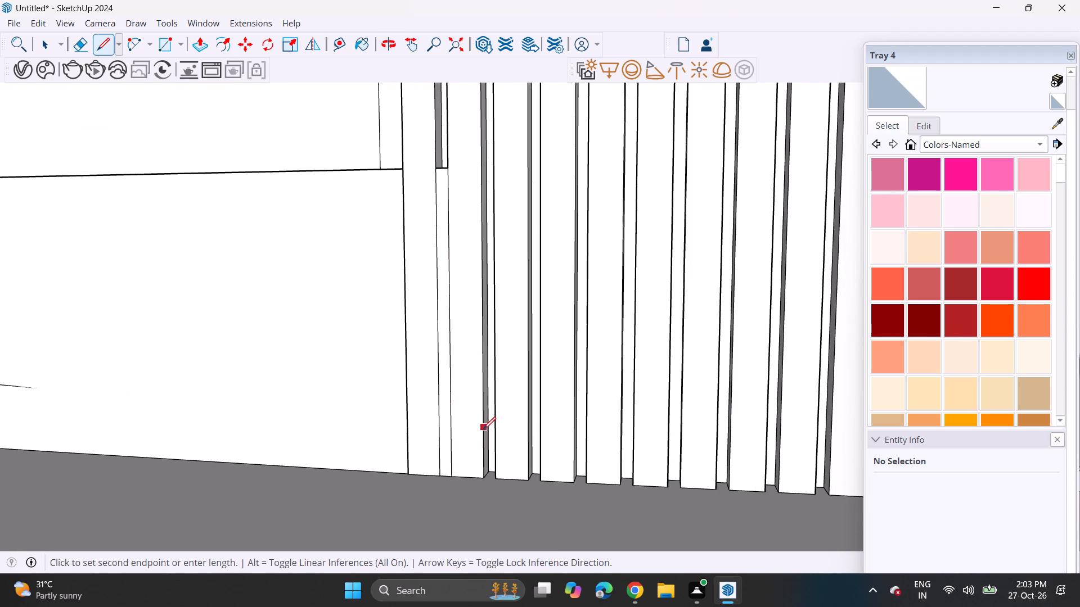
left_click(450, 404)
Draw a second horizontal line across the tall rectangle only, a short distance above the line near the floor.
scroll(322, 390, "down", 1)
scroll(322, 393, "up", 1)
scroll(323, 399, "down", 2)
scroll(326, 404, "up", 1)
scroll(326, 405, "down", 1)
middle_click_drag(325, 408, 482, 414, "shift")
scroll(485, 413, "up", 1)
scroll(481, 396, "down", 8)
middle_click_drag(447, 413, 436, 419)
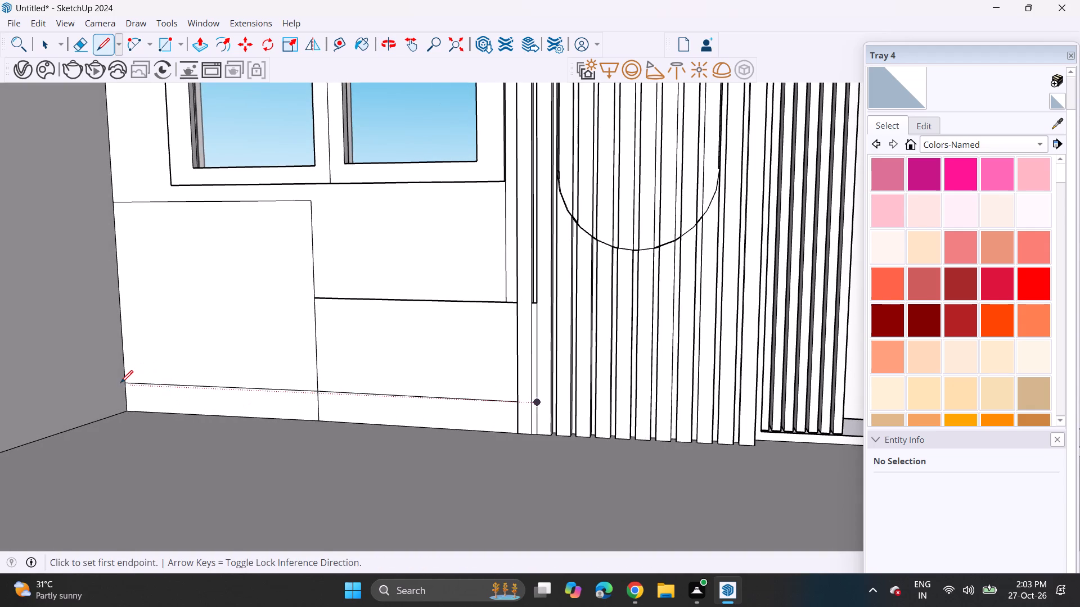
left_click(125, 352)
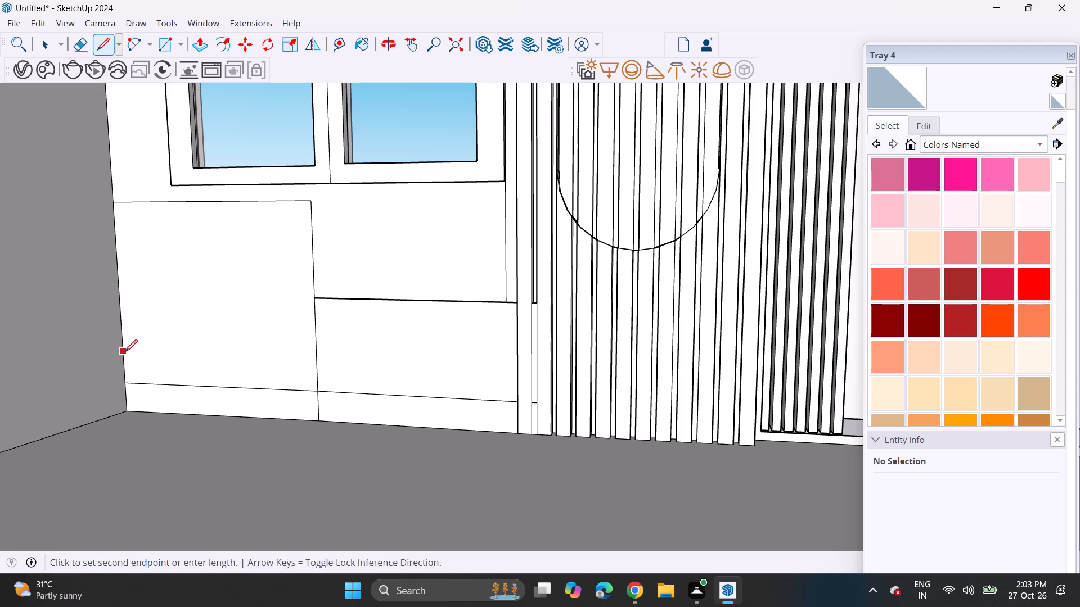
left_click(321, 361)
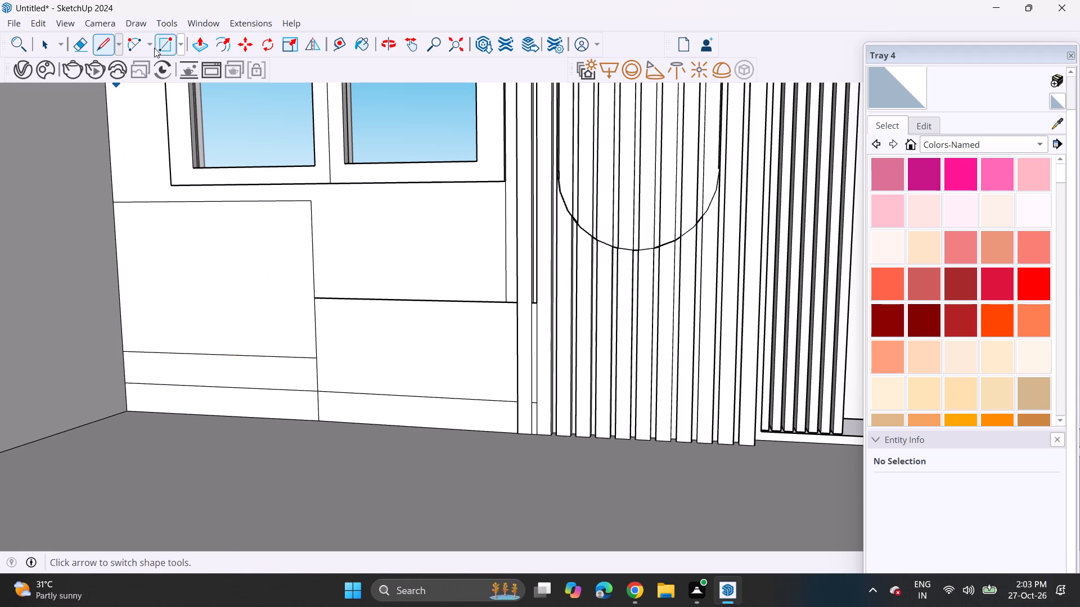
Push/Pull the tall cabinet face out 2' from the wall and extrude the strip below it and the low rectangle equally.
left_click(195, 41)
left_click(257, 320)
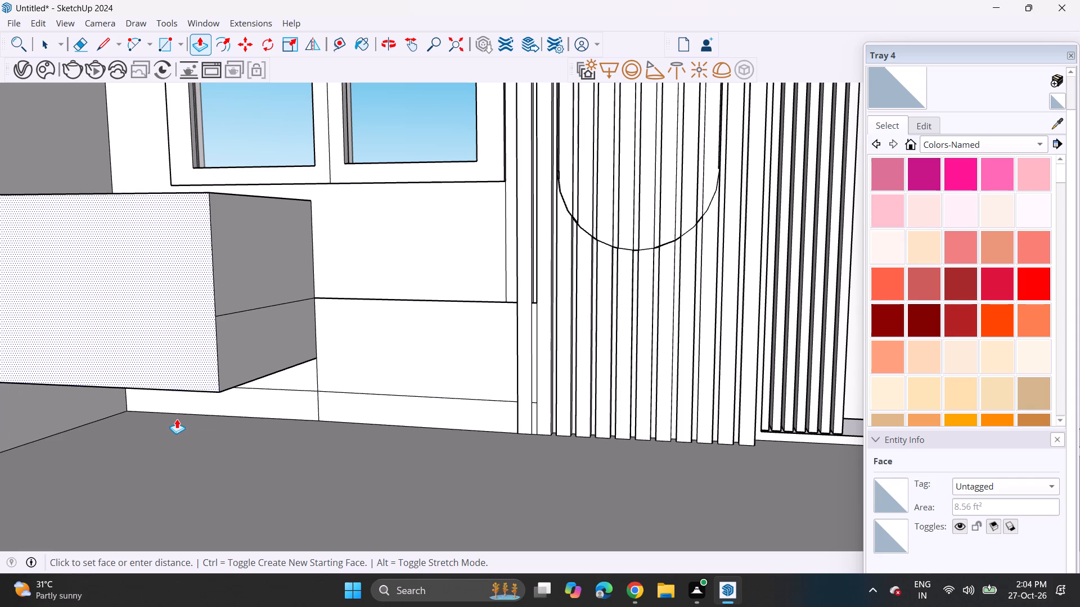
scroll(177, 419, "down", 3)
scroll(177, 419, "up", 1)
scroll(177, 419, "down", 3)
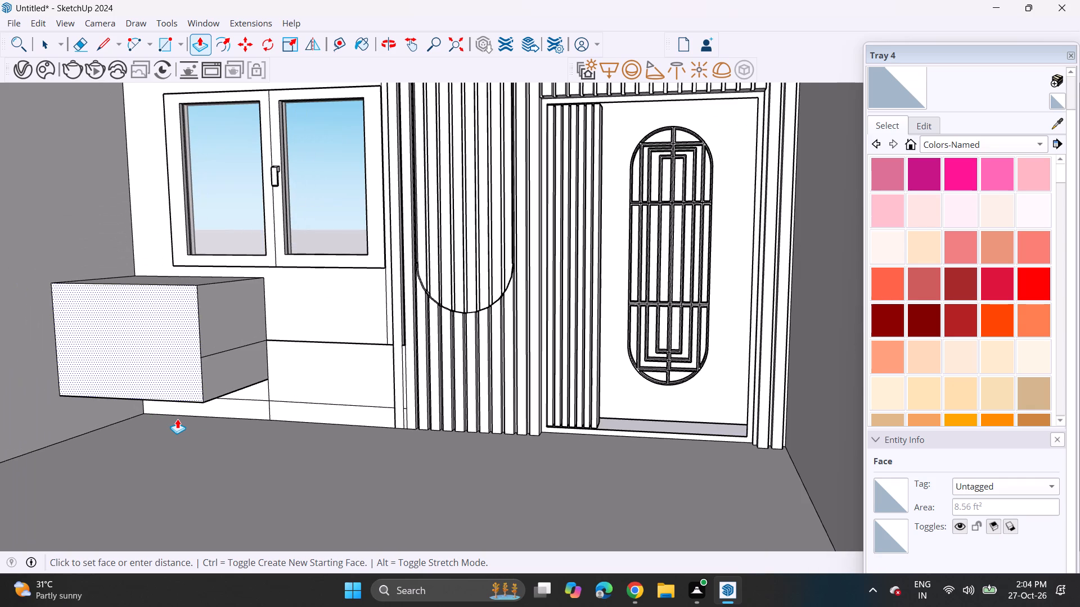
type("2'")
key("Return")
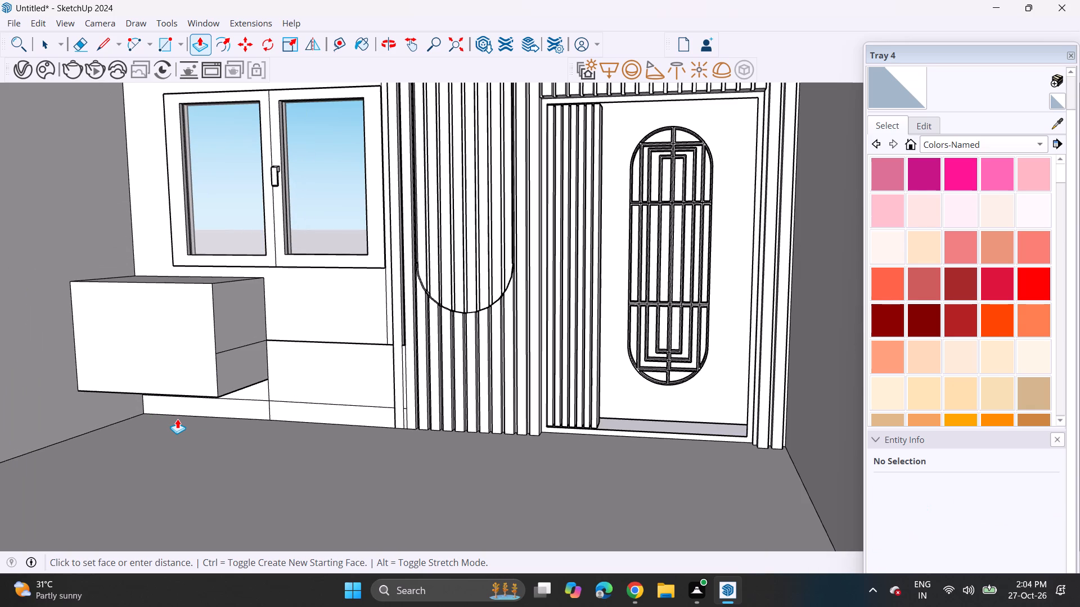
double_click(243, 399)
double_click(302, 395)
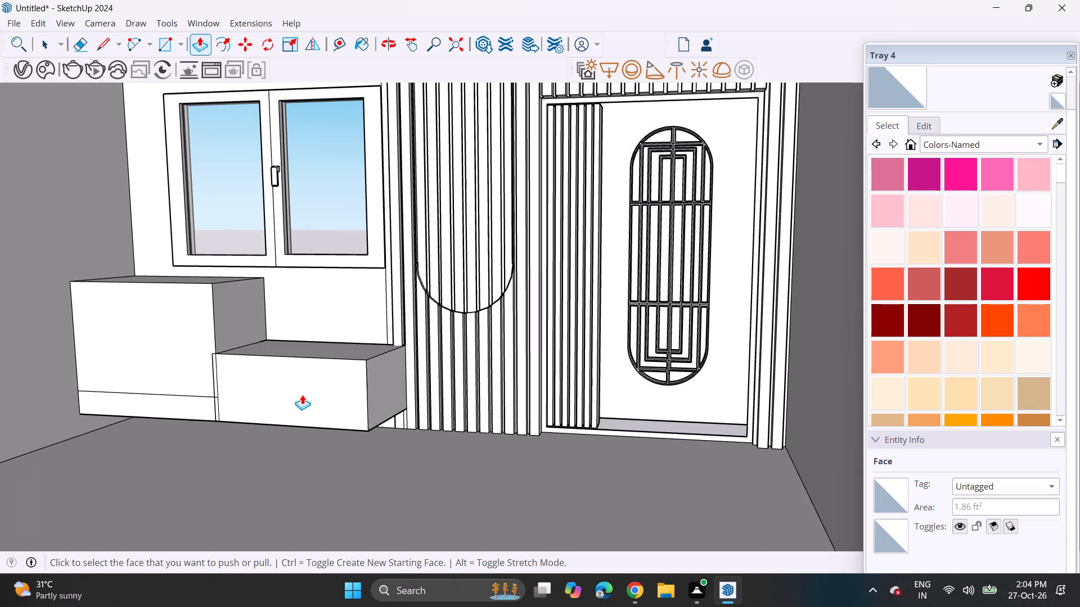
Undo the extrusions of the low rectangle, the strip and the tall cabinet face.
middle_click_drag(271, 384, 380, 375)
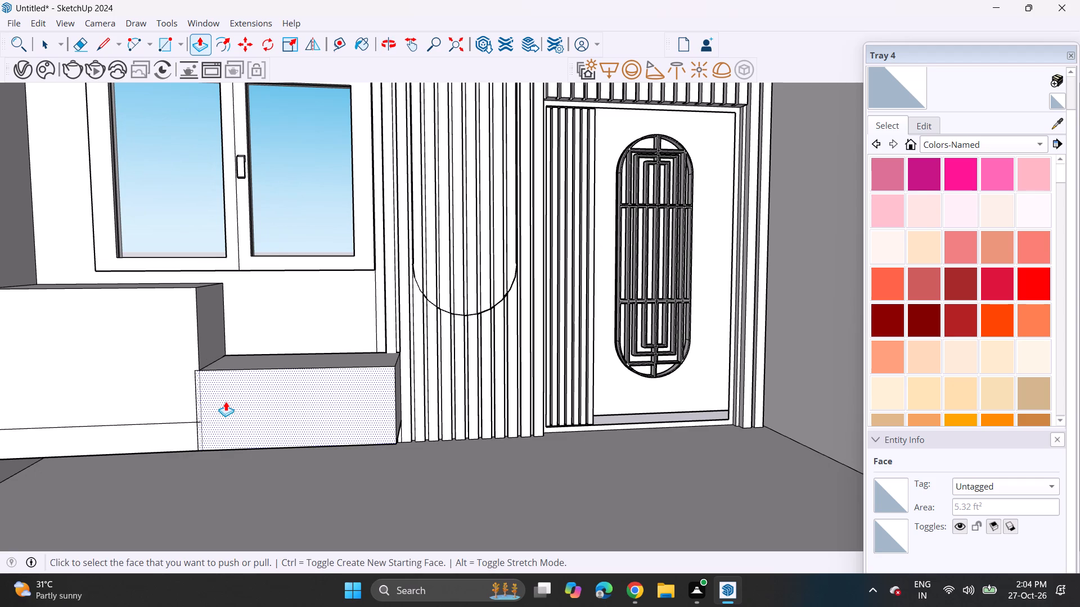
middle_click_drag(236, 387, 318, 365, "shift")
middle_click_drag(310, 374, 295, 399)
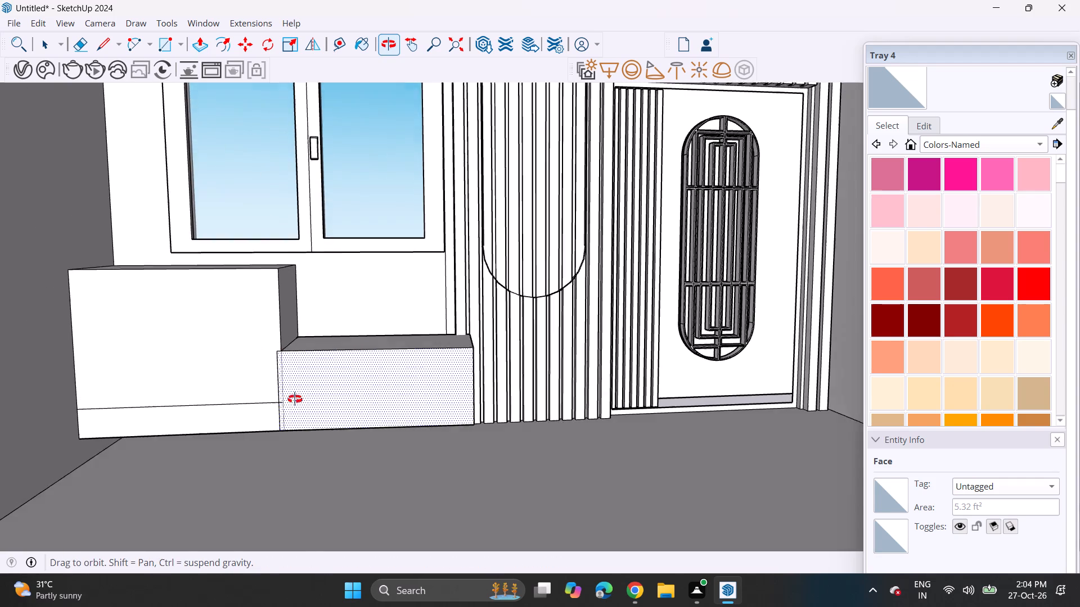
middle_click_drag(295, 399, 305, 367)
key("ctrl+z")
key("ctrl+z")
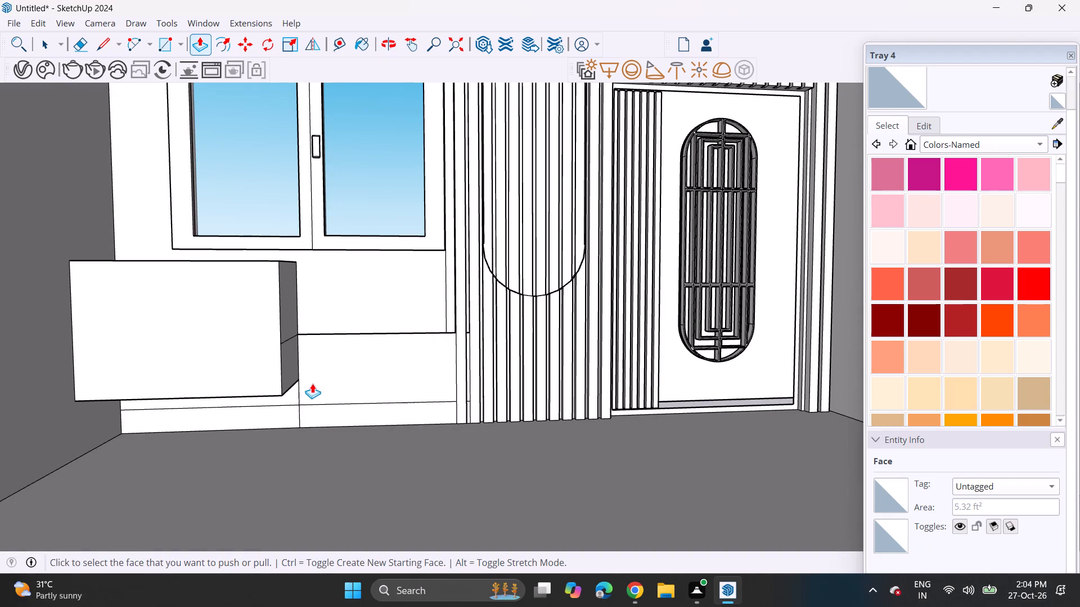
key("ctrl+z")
Push/Pull the tall cabinet face out 2' and extrude the strip directly beneath it by the same distance.
left_click(287, 359)
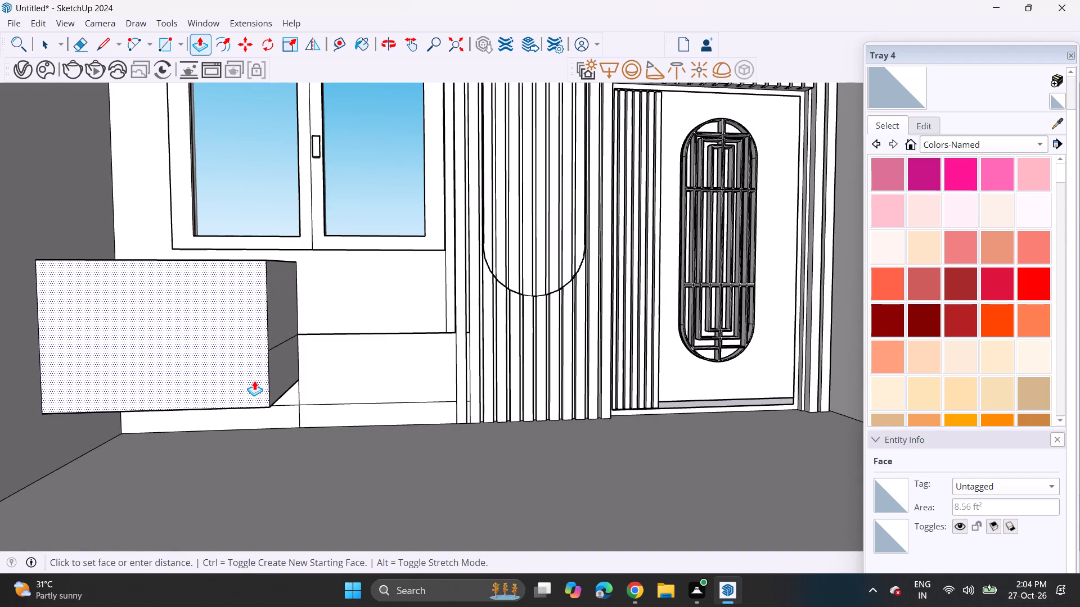
type("2'")
key("Return")
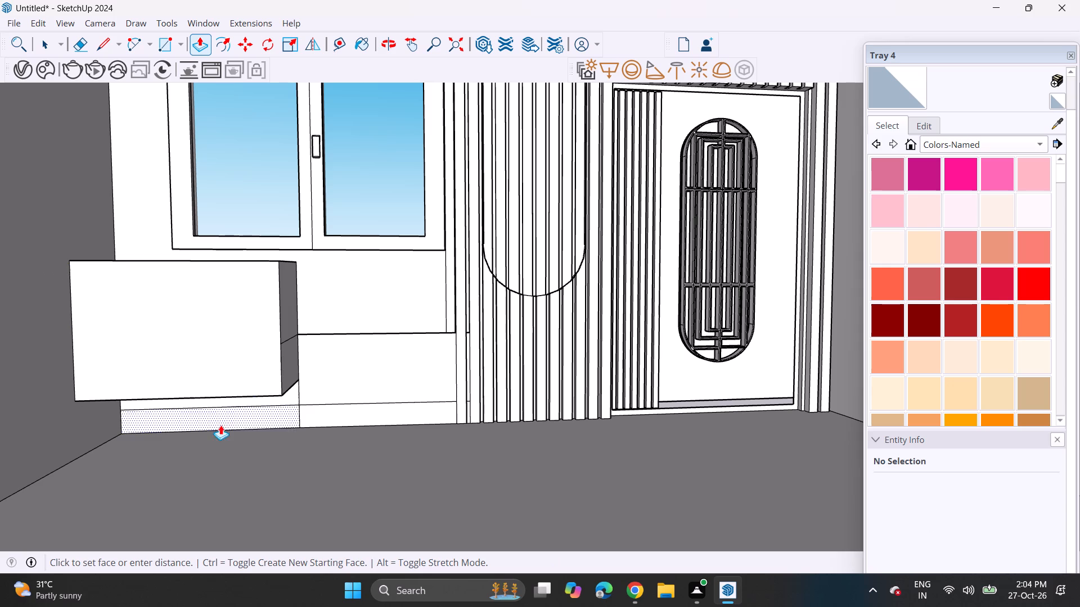
double_click(235, 403)
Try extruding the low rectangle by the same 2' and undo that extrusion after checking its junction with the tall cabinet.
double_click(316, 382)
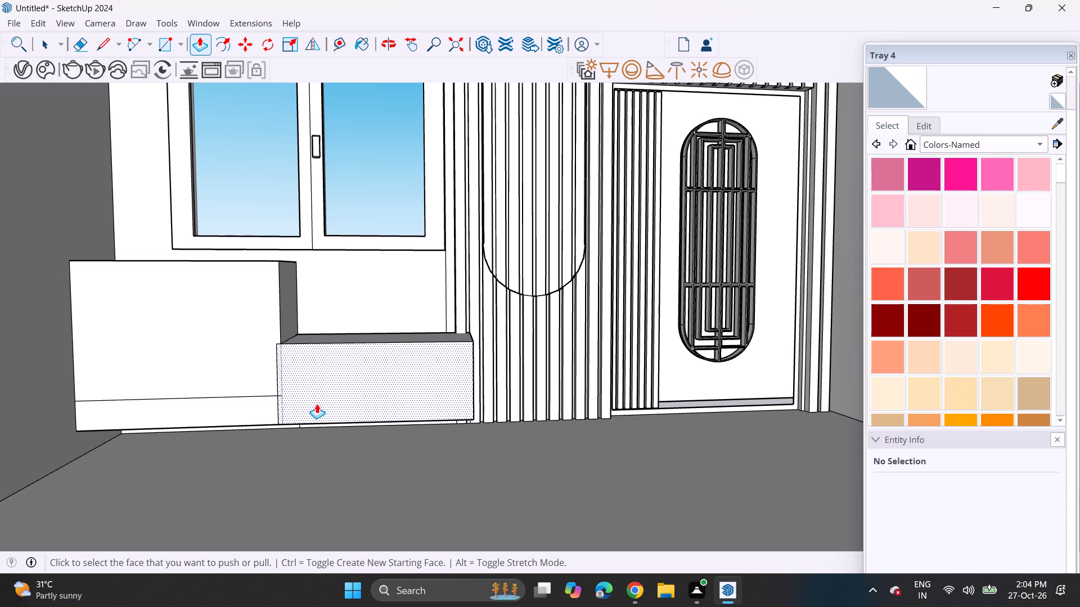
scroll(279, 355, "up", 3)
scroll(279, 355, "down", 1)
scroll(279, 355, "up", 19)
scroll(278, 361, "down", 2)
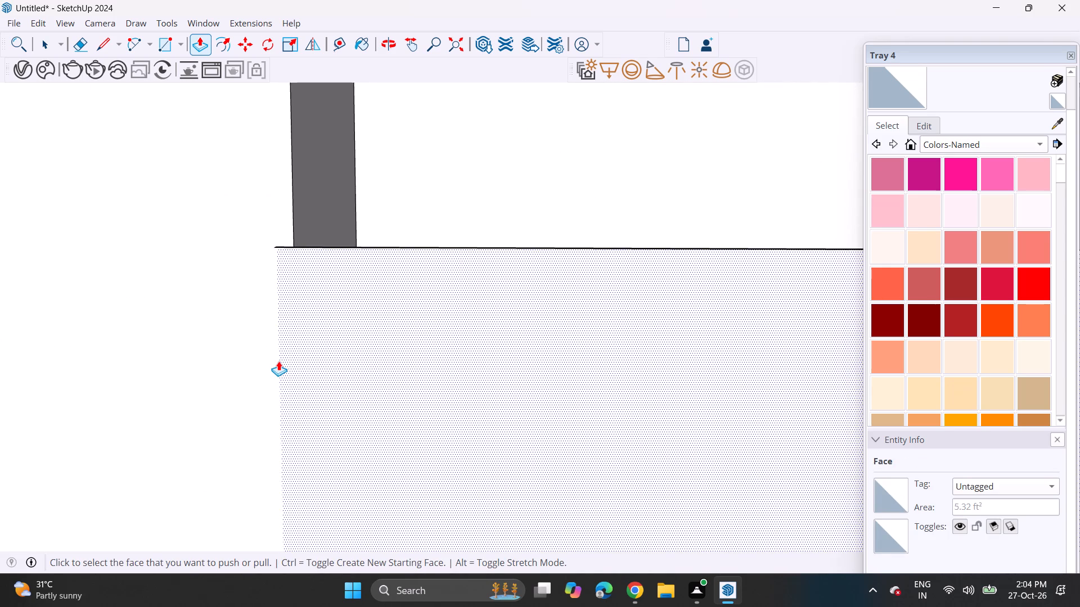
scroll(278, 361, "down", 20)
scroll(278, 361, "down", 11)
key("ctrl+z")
Draw a vertical line on the wall where the low rectangle meets the tall cabinet, from its top edge to the base line.
scroll(317, 364, "up", 3)
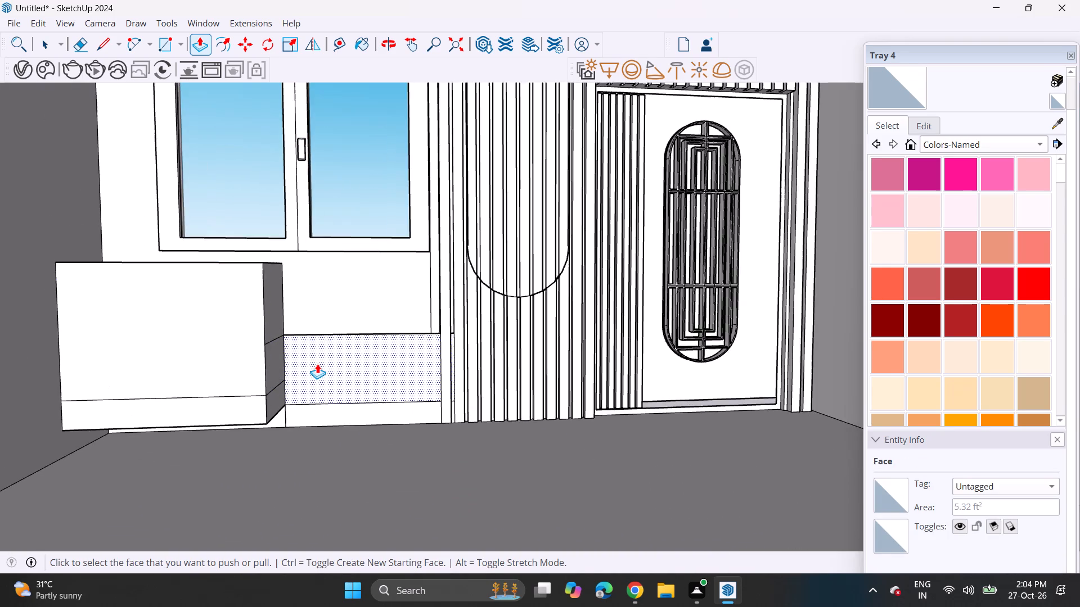
scroll(317, 364, "up", 4)
scroll(317, 364, "down", 1)
scroll(317, 364, "up", 2)
left_click(105, 50)
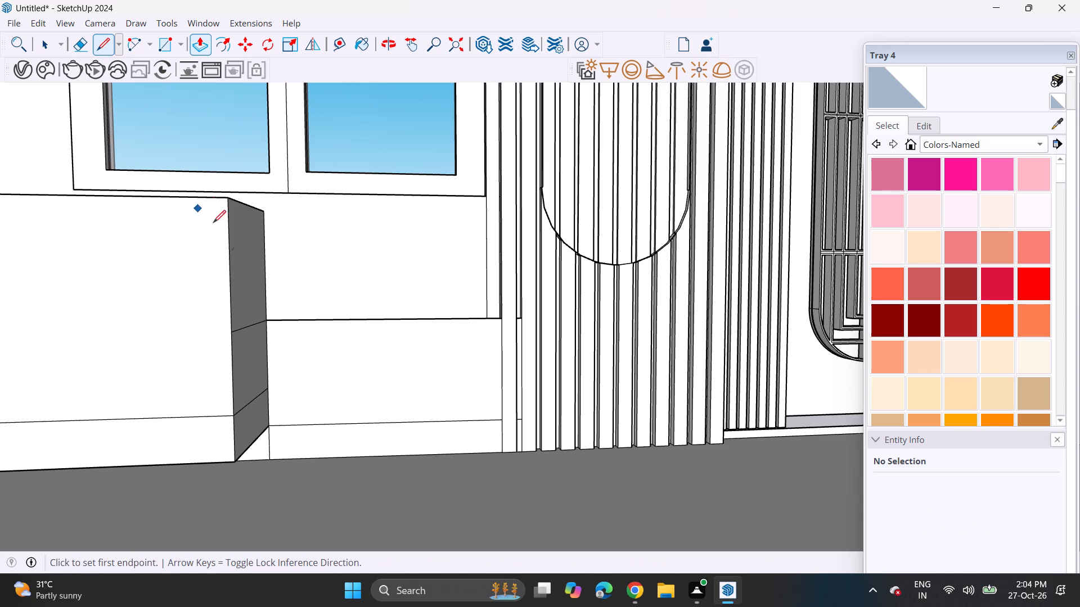
left_click(271, 319)
left_click(271, 422)
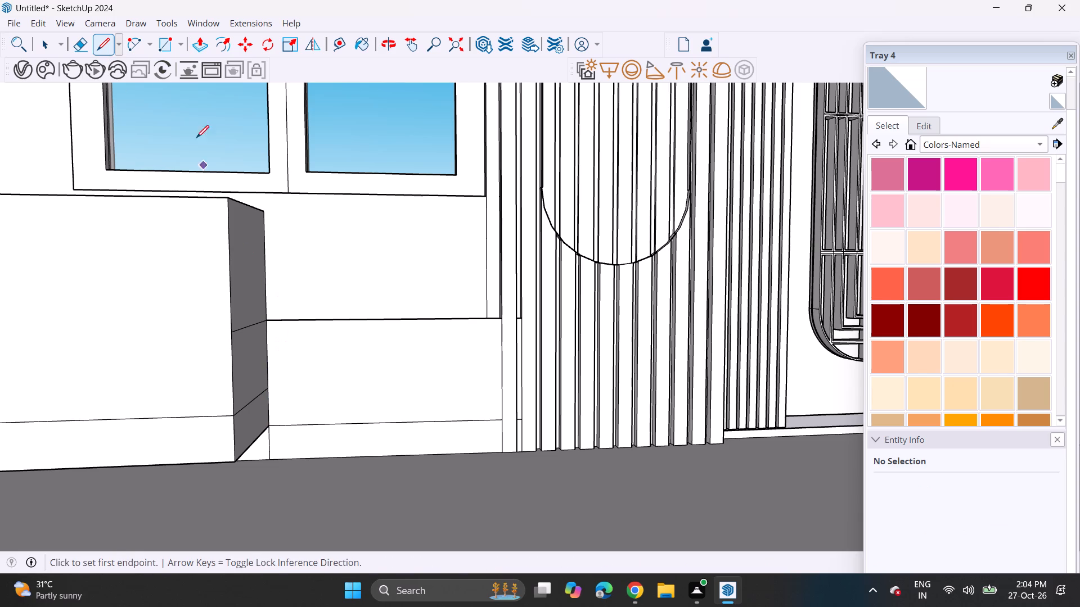
Push/Pull the low rectangle out from the wall until it is flush with the tall cabinet's front face.
left_click(196, 45)
left_click(311, 377)
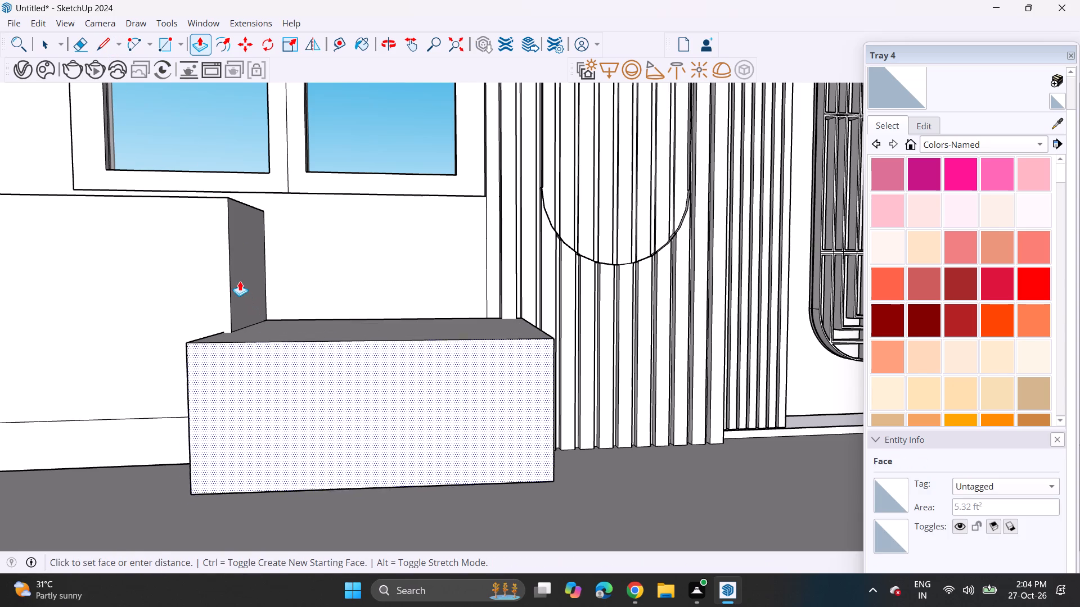
left_click(228, 258)
scroll(276, 402, "down", 3)
middle_click_drag(282, 424, 362, 423, "shift")
scroll(349, 419, "up", 1)
middle_click_drag(338, 415, 319, 400)
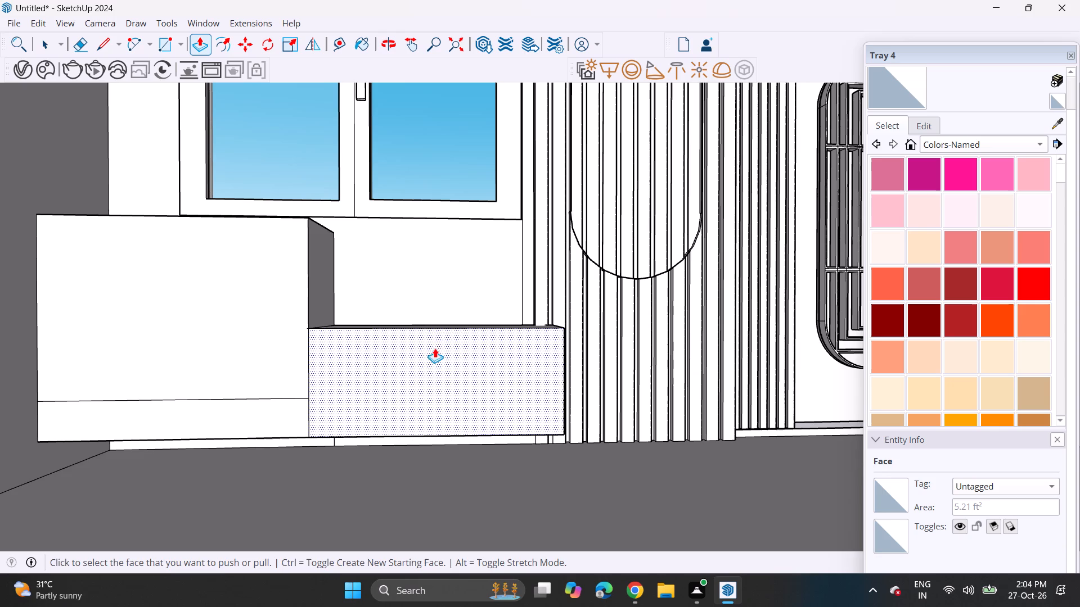
Push/Pull the narrow wall strip between the window and the slatted wall to line up with the neighbouring surface.
middle_click_drag(526, 291, 663, 443)
scroll(543, 313, "up", 4)
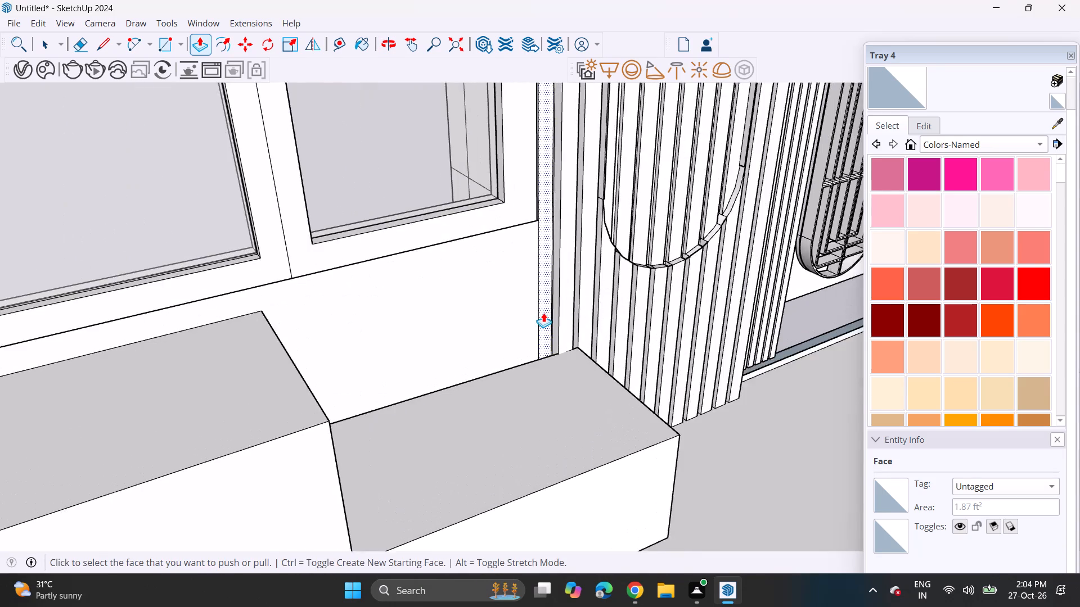
left_click(543, 312)
left_click(564, 323)
middle_click_drag(526, 356, 476, 329)
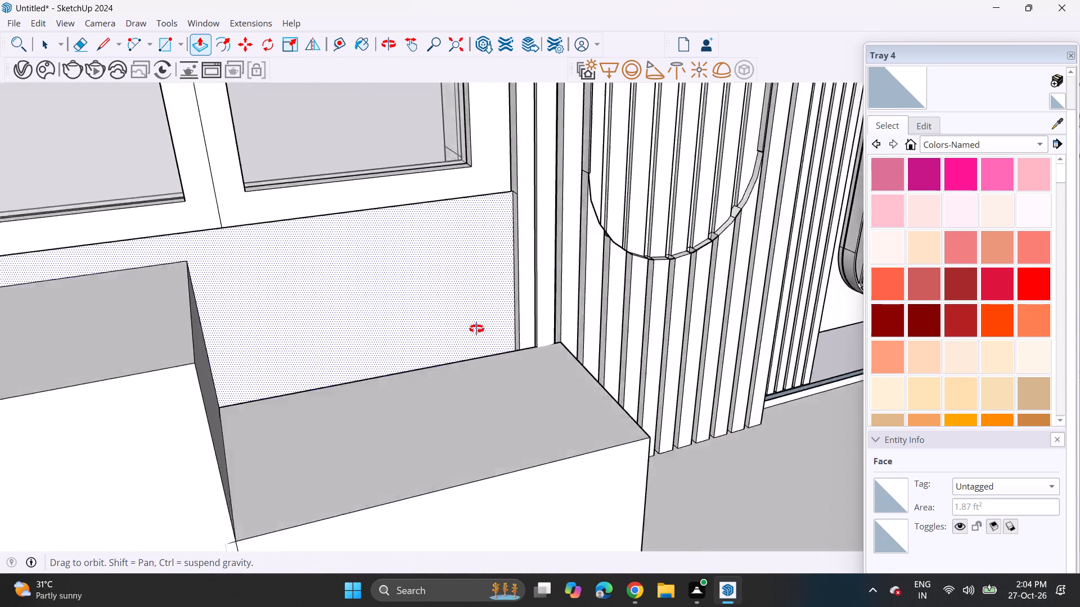
middle_click_drag(476, 329, 354, 264)
scroll(341, 272, "down", 2)
scroll(409, 286, "up", 1)
middle_click_drag(436, 318, 455, 391)
scroll(450, 302, "up", 6)
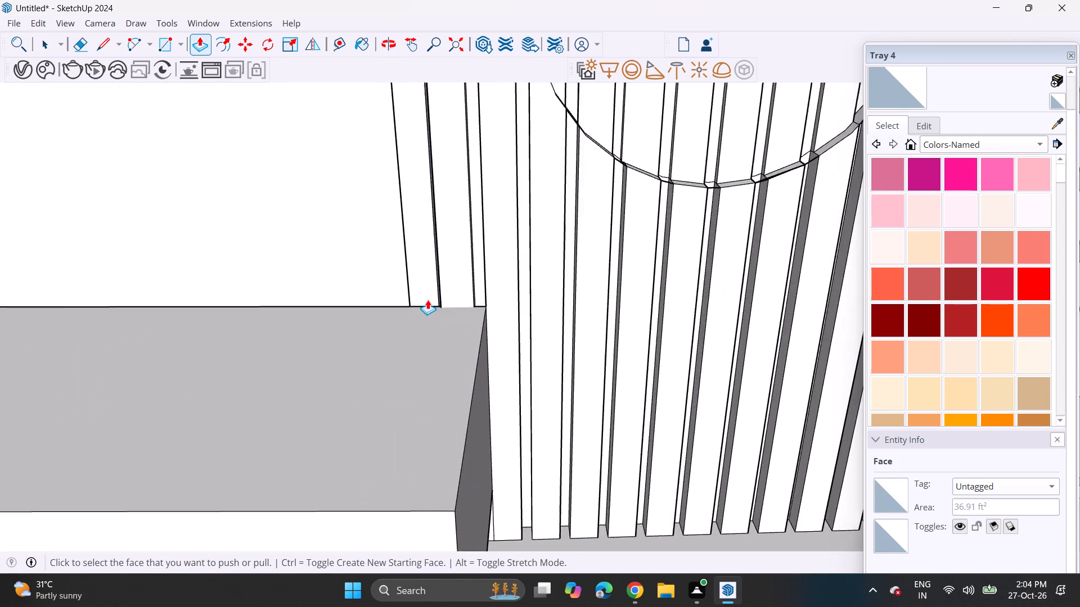
scroll(427, 300, "up", 2)
scroll(427, 300, "down", 2)
scroll(427, 300, "up", 1)
left_click(422, 295)
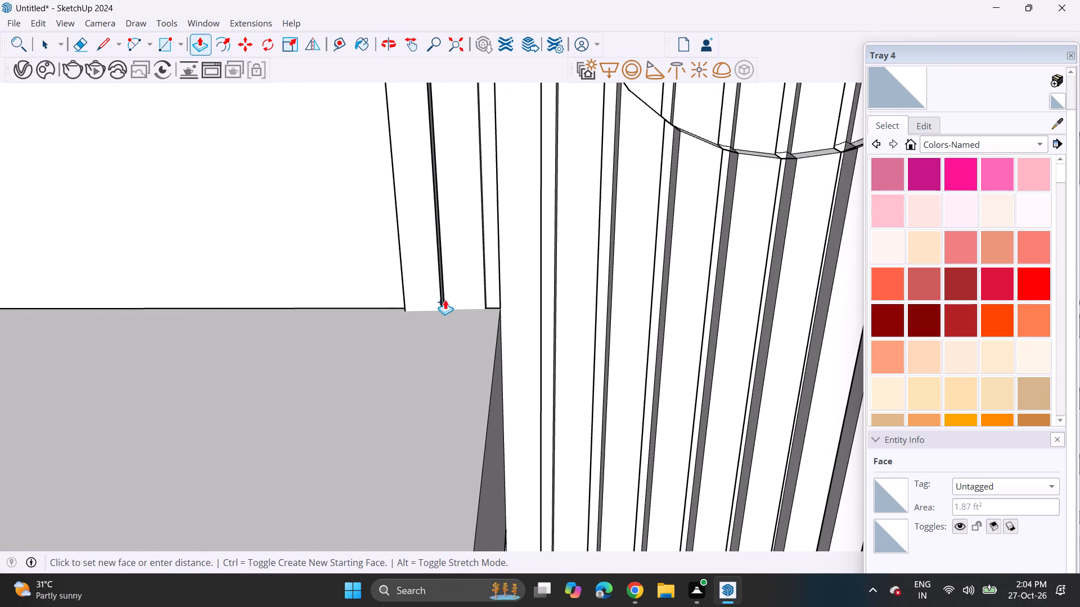
left_click(457, 299)
Move the horizontal dividing line on the tall cabinet's front a short distance straight up along the blue axis.
scroll(420, 364, "up", 2)
middle_click_drag(420, 364, 421, 328)
scroll(416, 295, "down", 1)
scroll(416, 295, "up", 1)
scroll(416, 295, "down", 10)
middle_click_drag(416, 382, 417, 337)
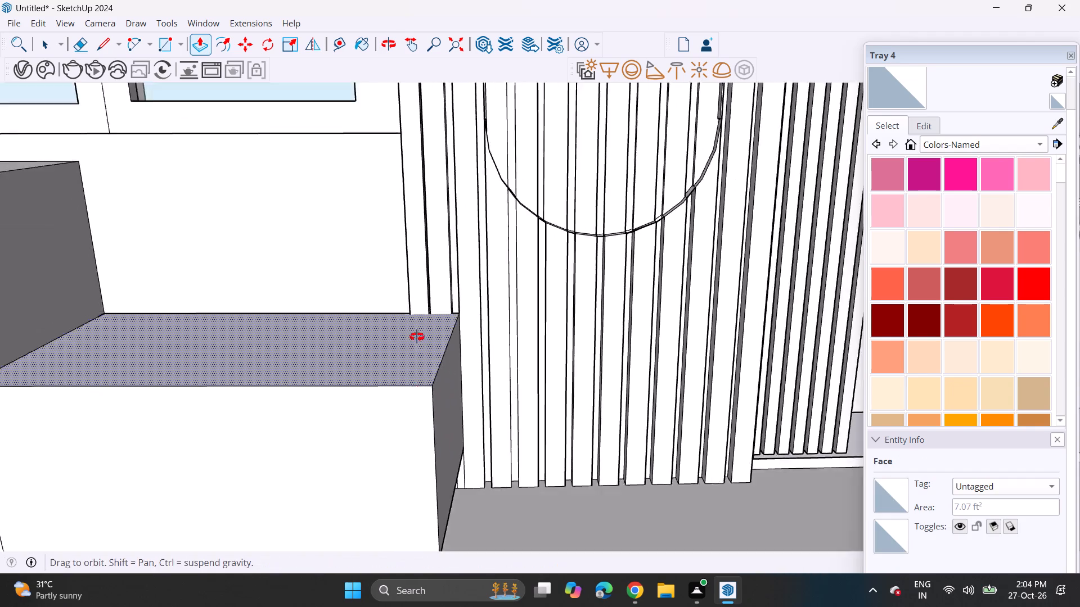
middle_click_drag(417, 337, 424, 296)
scroll(422, 301, "down", 5)
middle_click_drag(402, 342, 544, 355)
scroll(526, 337, "down", 4)
middle_click_drag(419, 363, 469, 373)
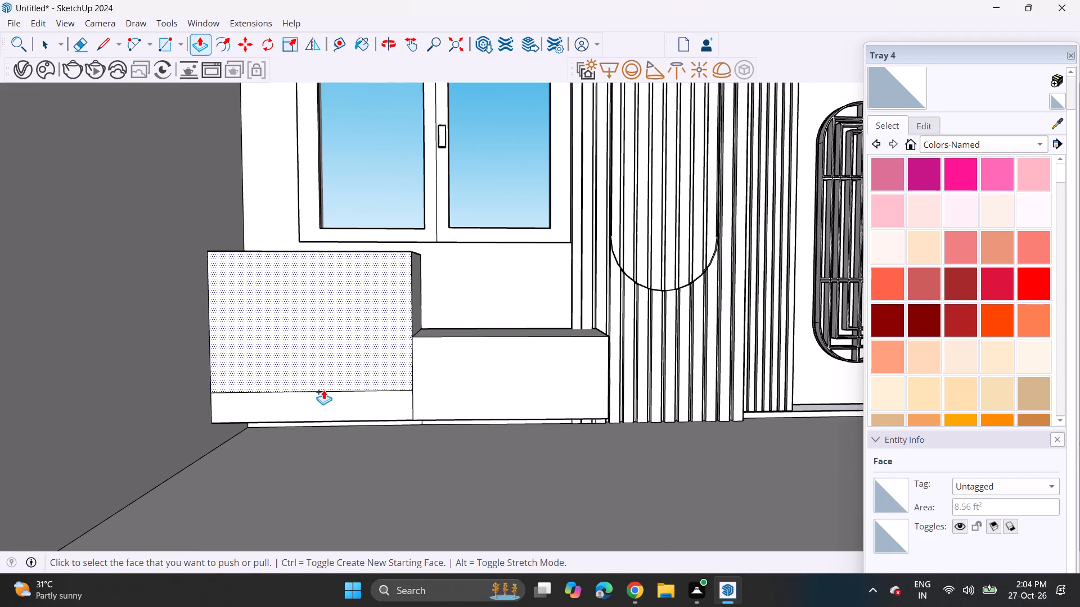
key("space")
left_click(323, 391)
key("m")
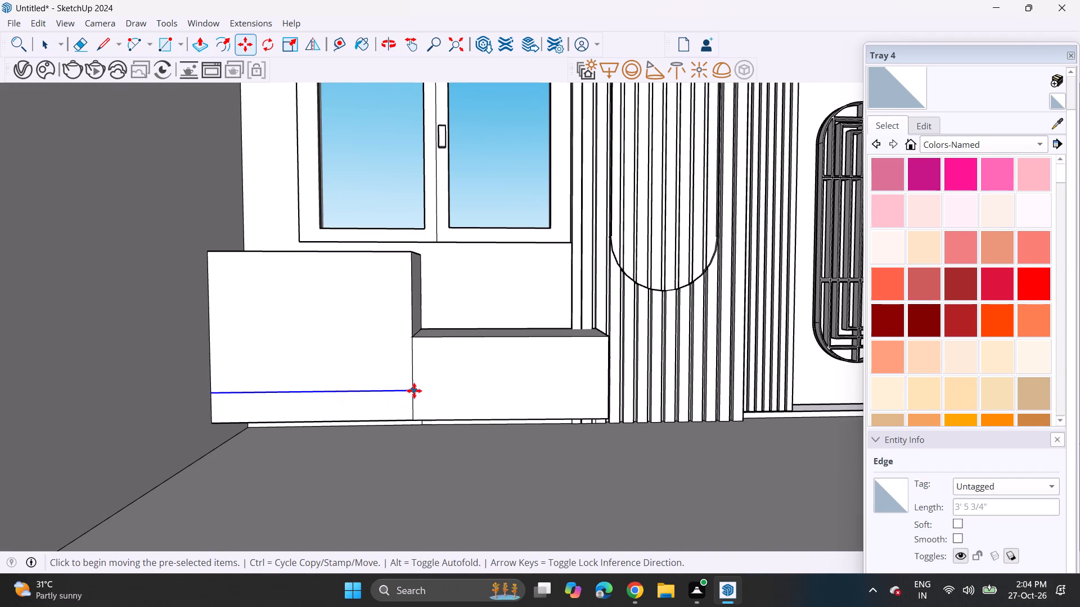
left_click(414, 391)
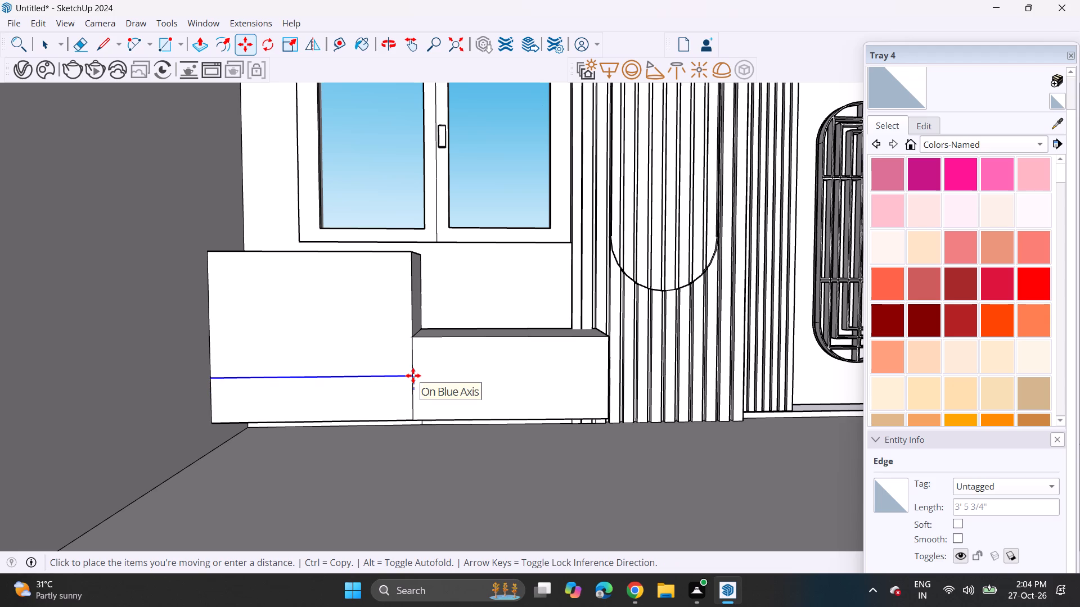
left_click(413, 375)
Offset the lower drawer face, the upper face and the low cabinet's front inward by the same thin margin.
left_click(224, 38)
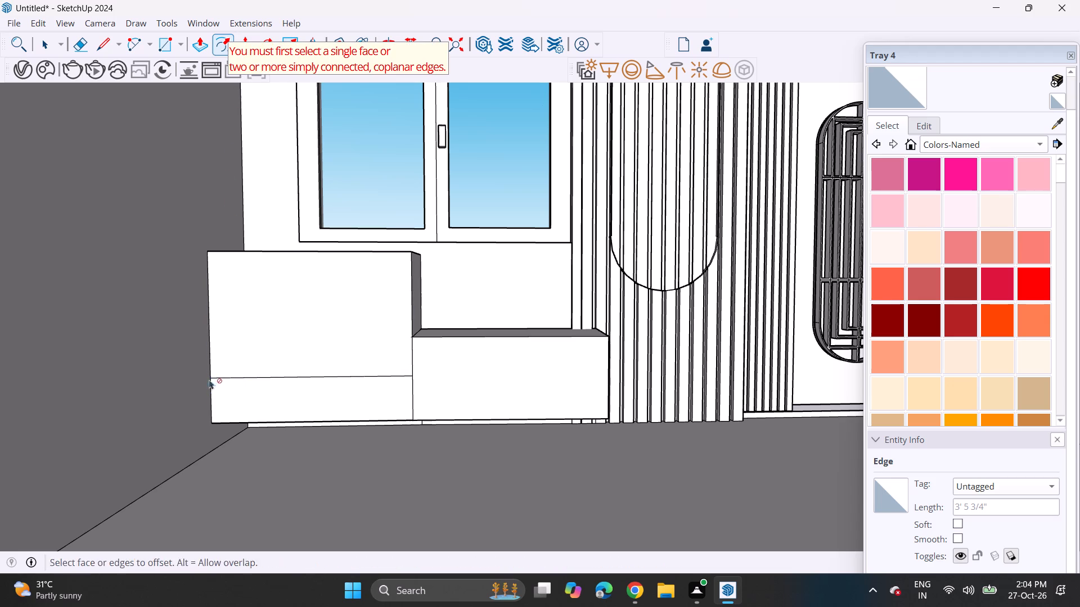
left_click(217, 404)
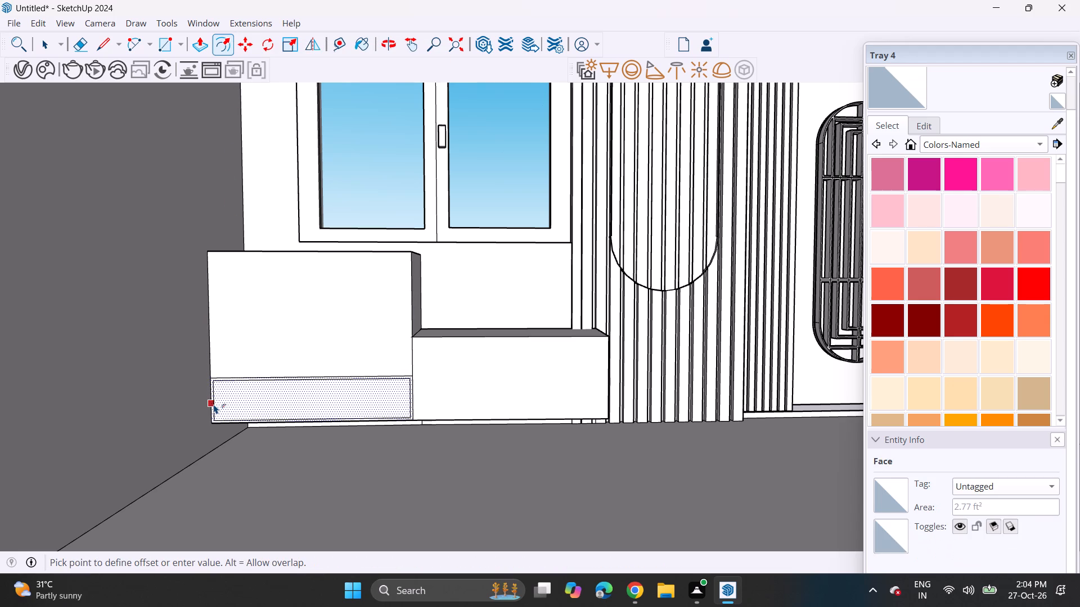
left_click(214, 404)
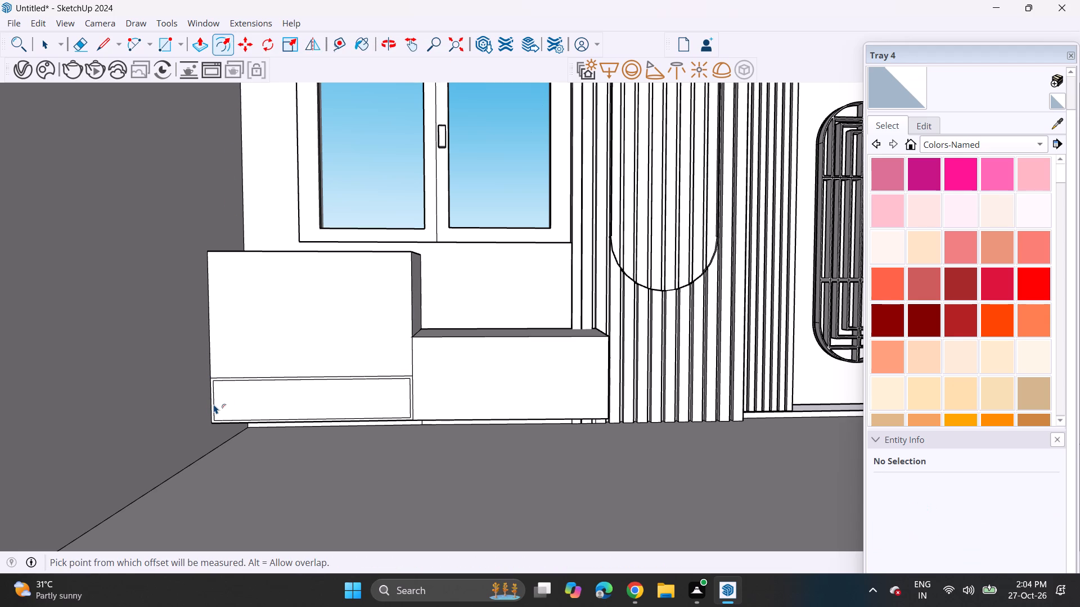
double_click(226, 329)
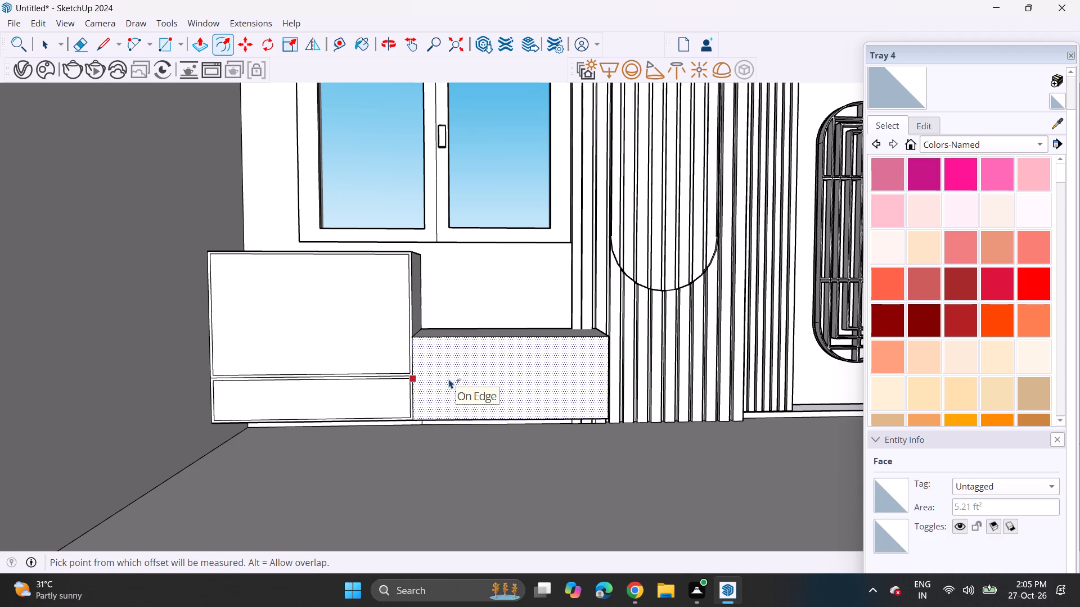
double_click(490, 343)
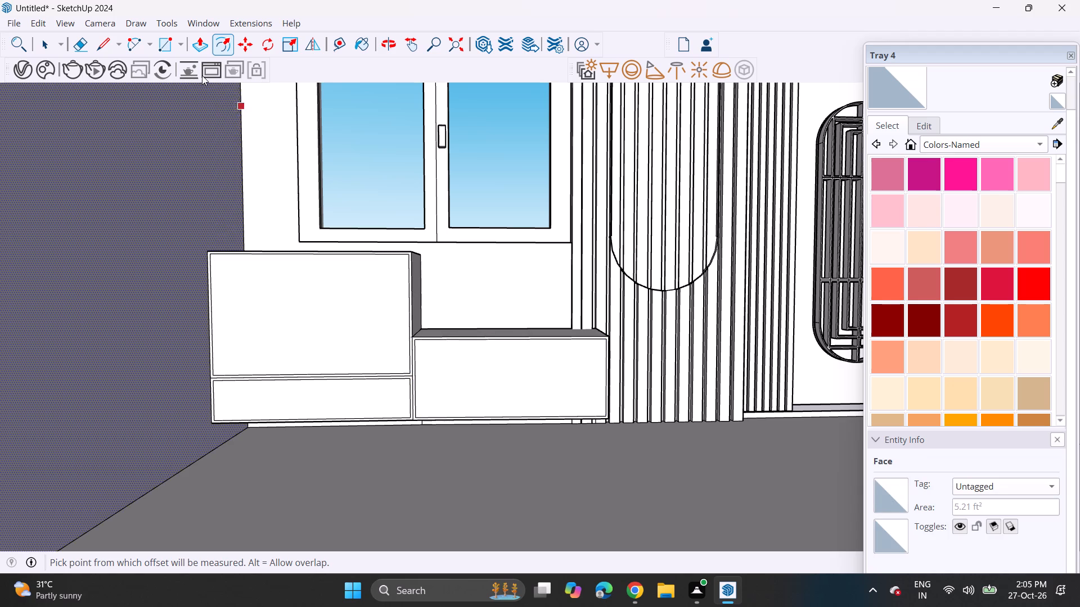
Push/Pull the low cabinet's top up slightly as a new face to form a thin top slab.
left_click(195, 33)
middle_click_drag(418, 252, 410, 355)
scroll(449, 380, "up", 2)
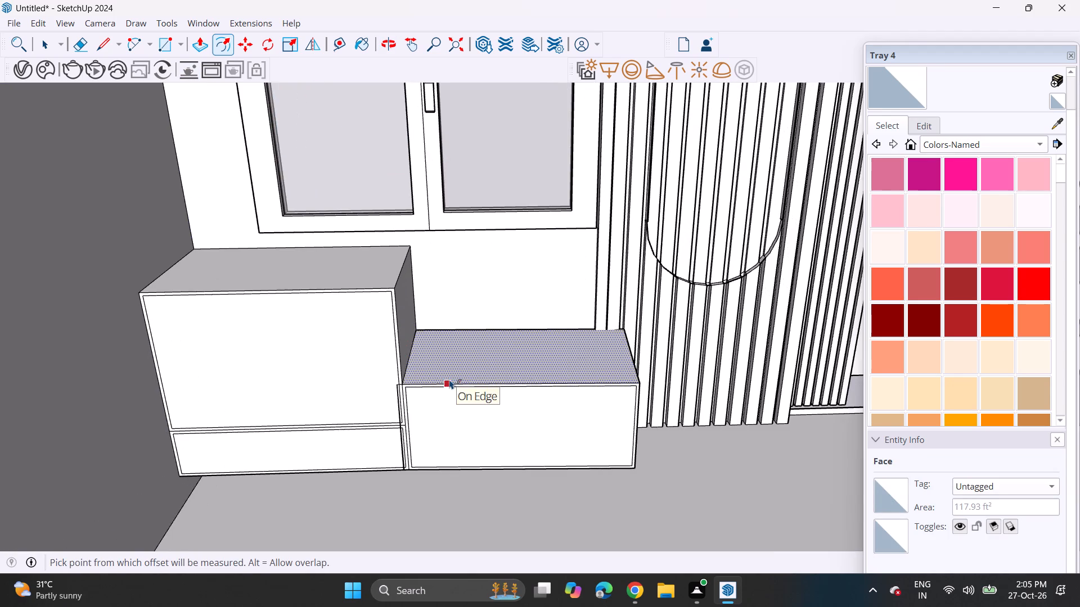
scroll(449, 379, "up", 8)
key("Escape")
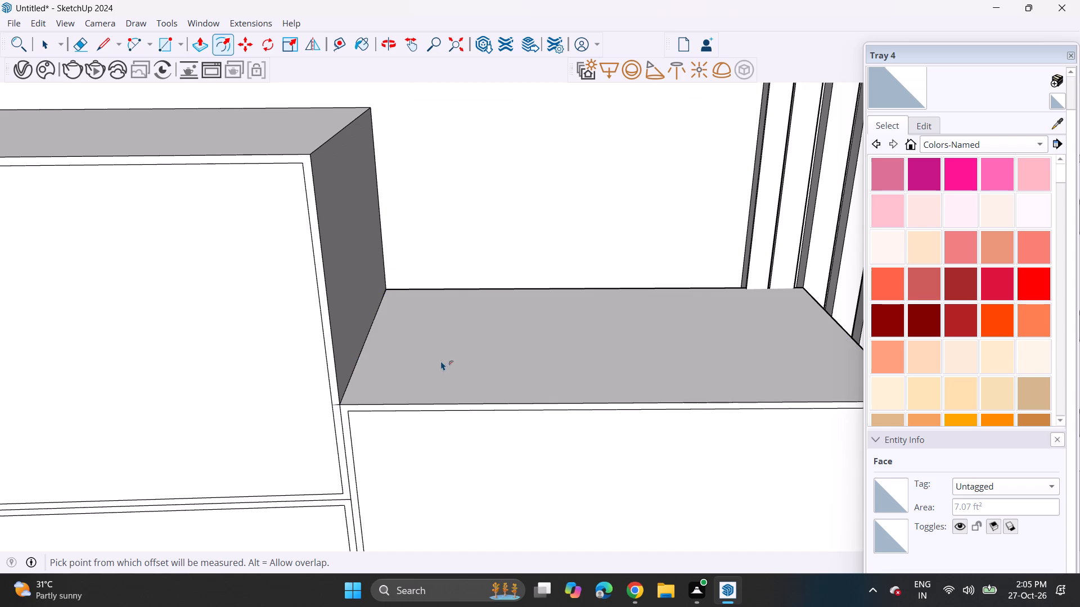
key("p")
key("Escape")
left_click(478, 382)
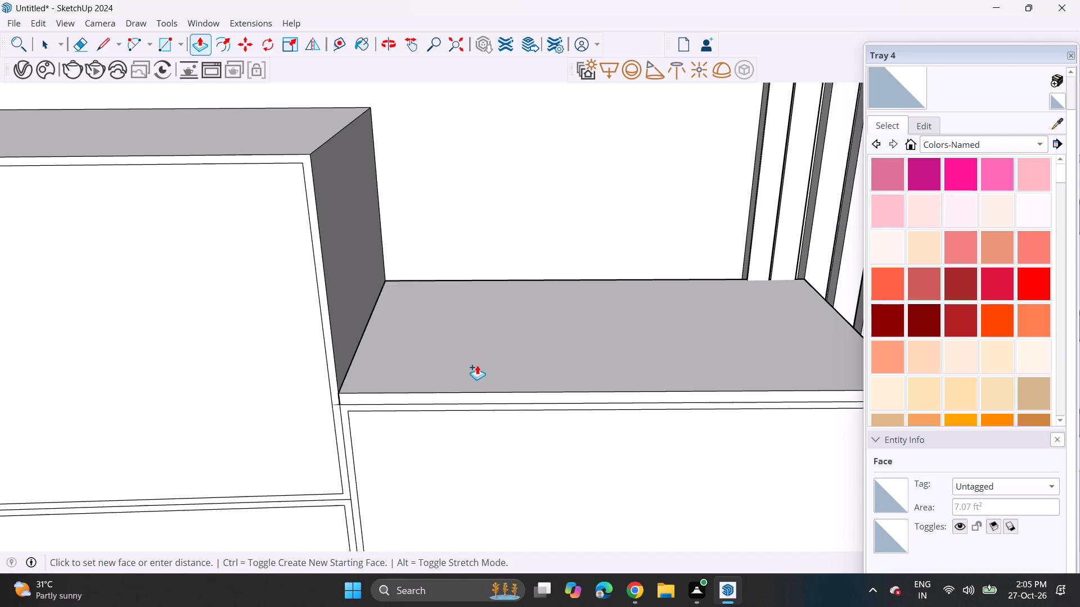
left_click(477, 367)
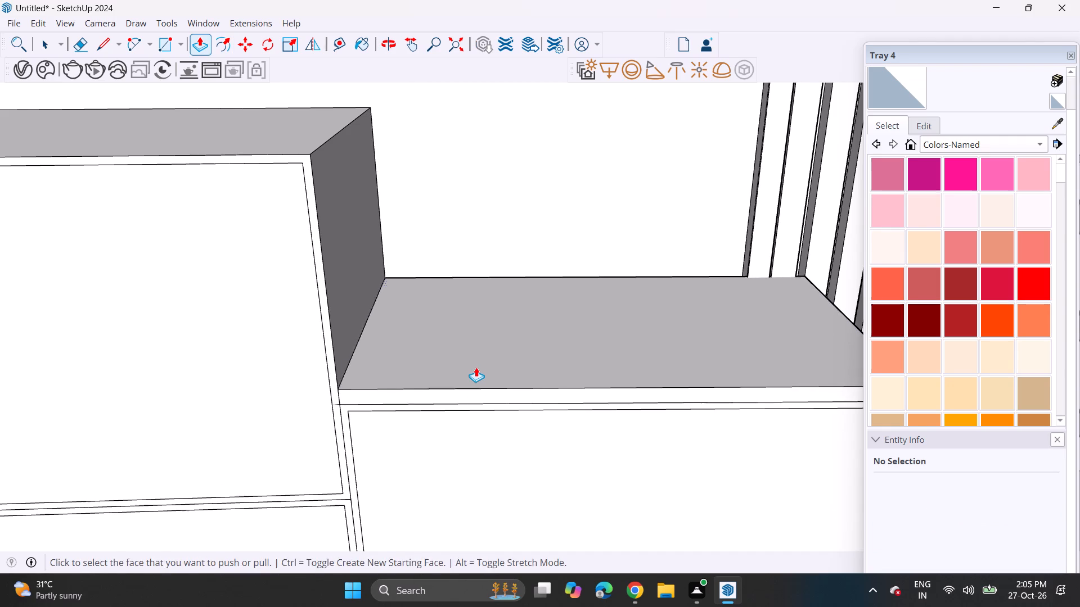
Delete the stray diagonal edge on the cabinets' underside where the tall and low cabinets meet.
middle_click_drag(467, 437, 468, 346)
scroll(465, 332, "up", 1)
scroll(461, 320, "down", 7)
middle_click_drag(442, 432, 442, 371)
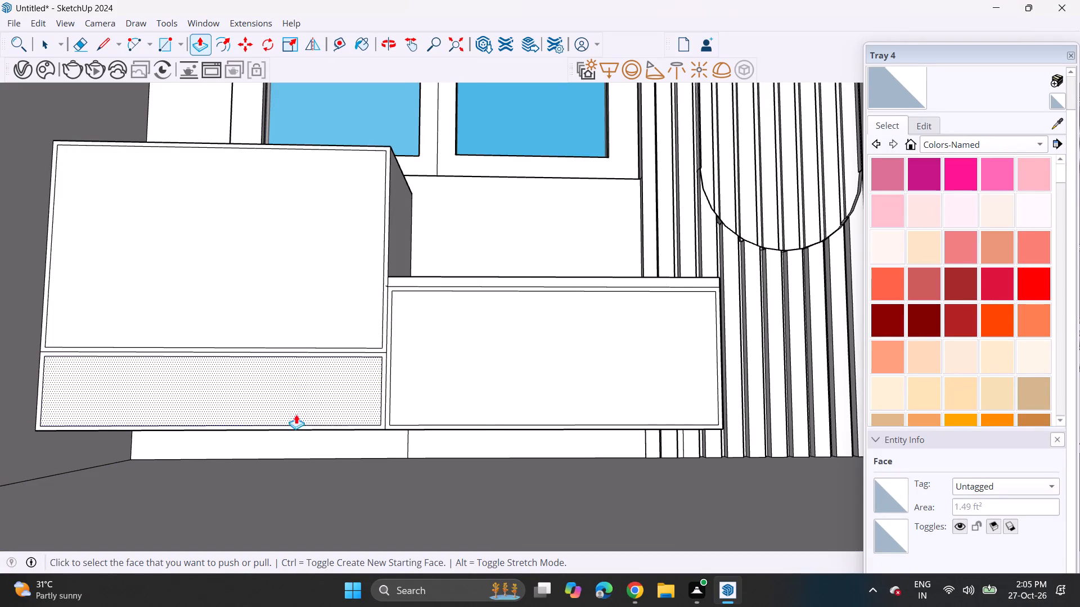
middle_click_drag(313, 451, 320, 423)
middle_click_drag(304, 407, 304, 440)
scroll(273, 372, "up", 3)
scroll(424, 324, "up", 4)
key("space")
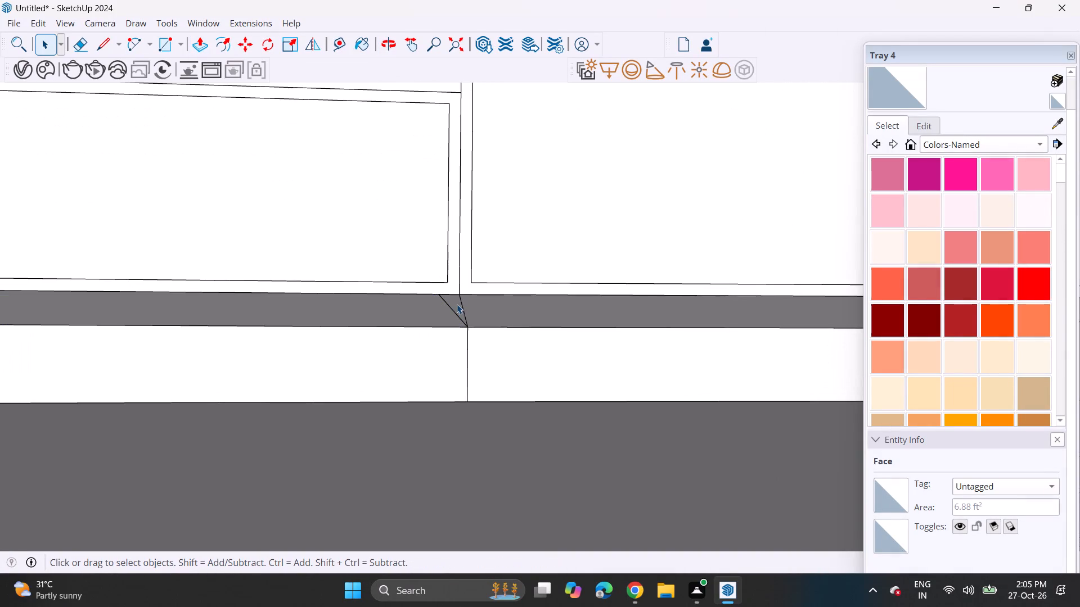
left_click(453, 314)
key("Delete")
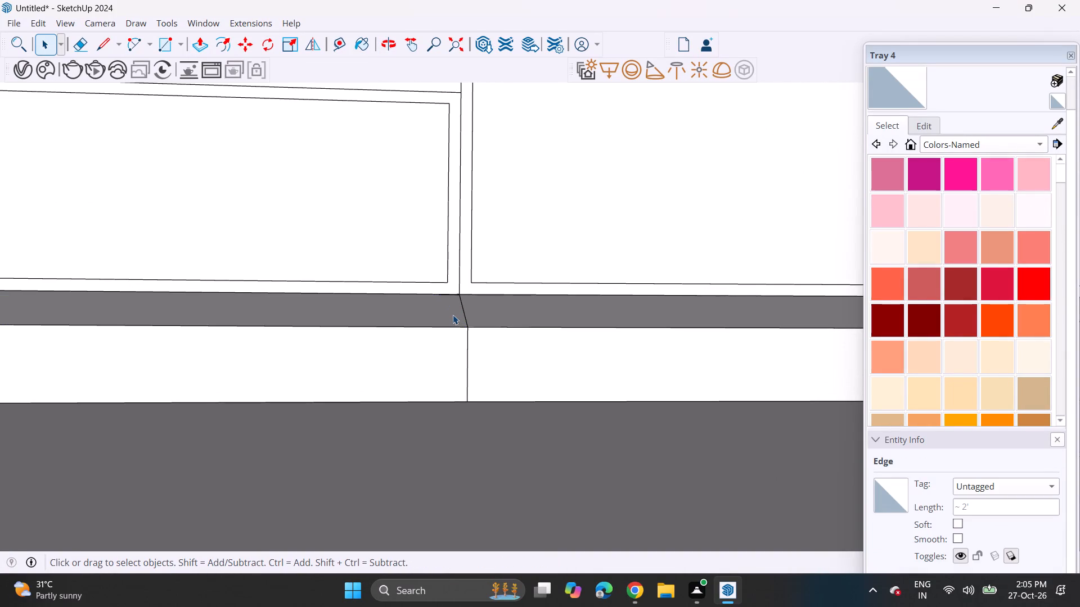
Draw a circle of about 11/16" radius on the tall cabinet's underside, near its front outer corner.
scroll(453, 312, "down", 5)
middle_click_drag(453, 312, 457, 375)
middle_click_drag(441, 323, 456, 384, "shift")
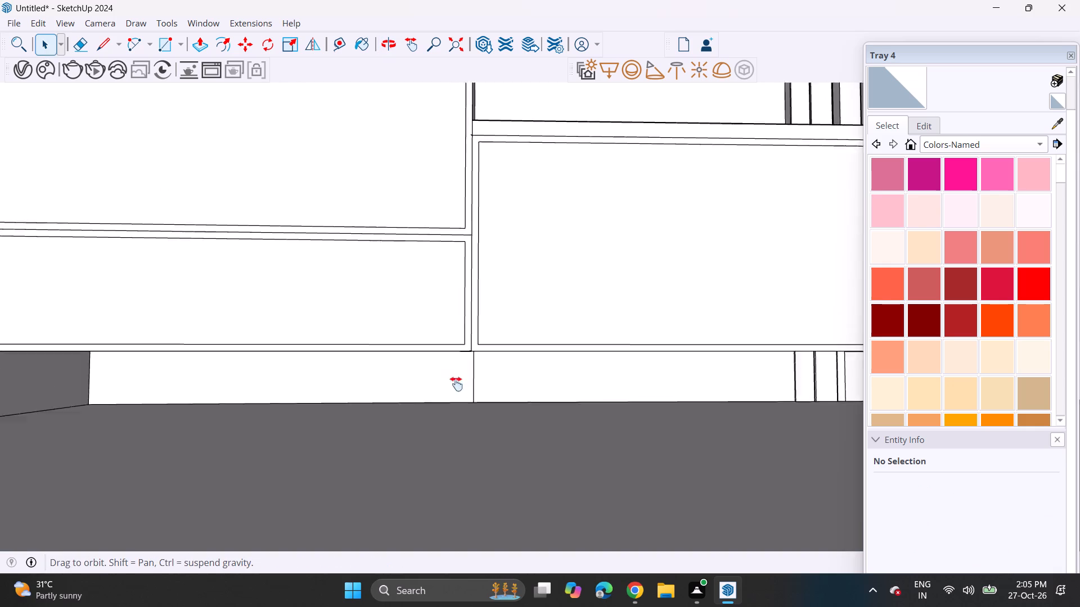
middle_click_drag(456, 384, 547, 409, "shift")
middle_click_drag(465, 368, 498, 337)
scroll(469, 339, "up", 2)
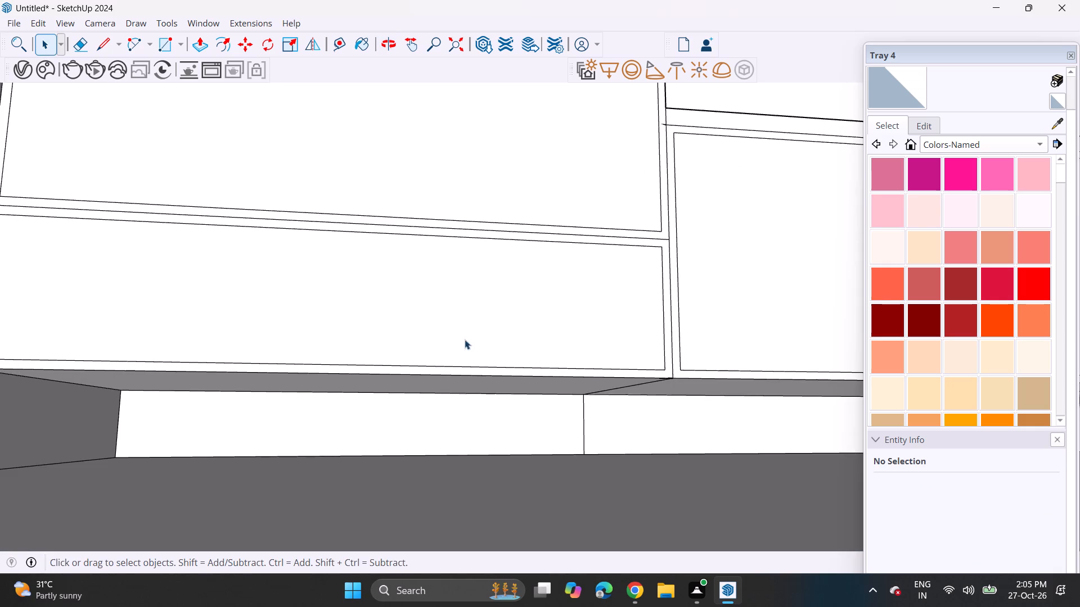
middle_click_drag(454, 351, 433, 346)
middle_click_drag(420, 342, 486, 339, "shift")
scroll(484, 339, "up", 1)
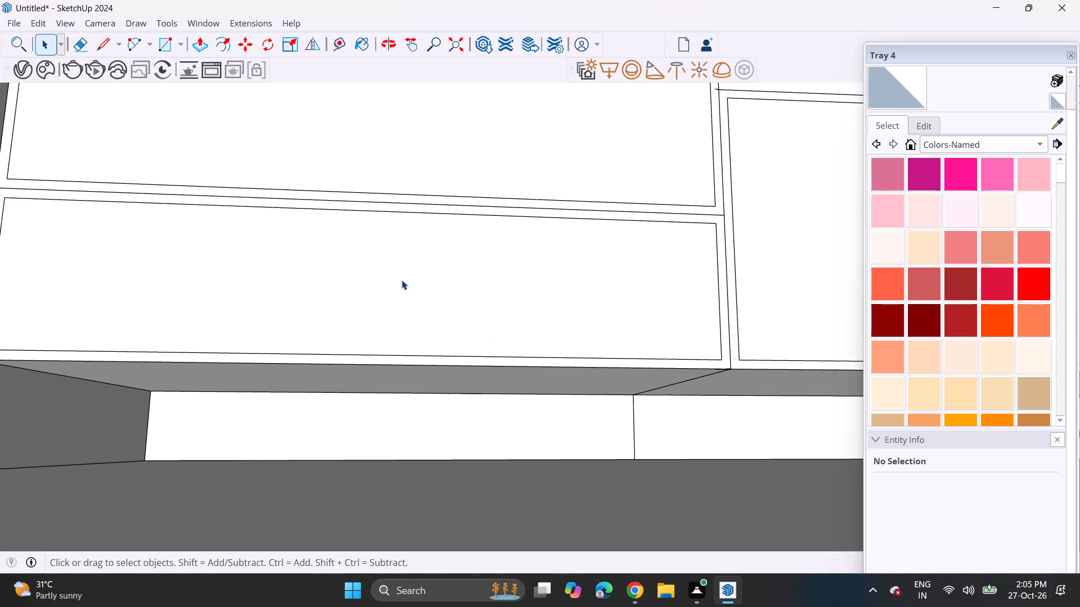
left_click(146, 49)
left_click(157, 78)
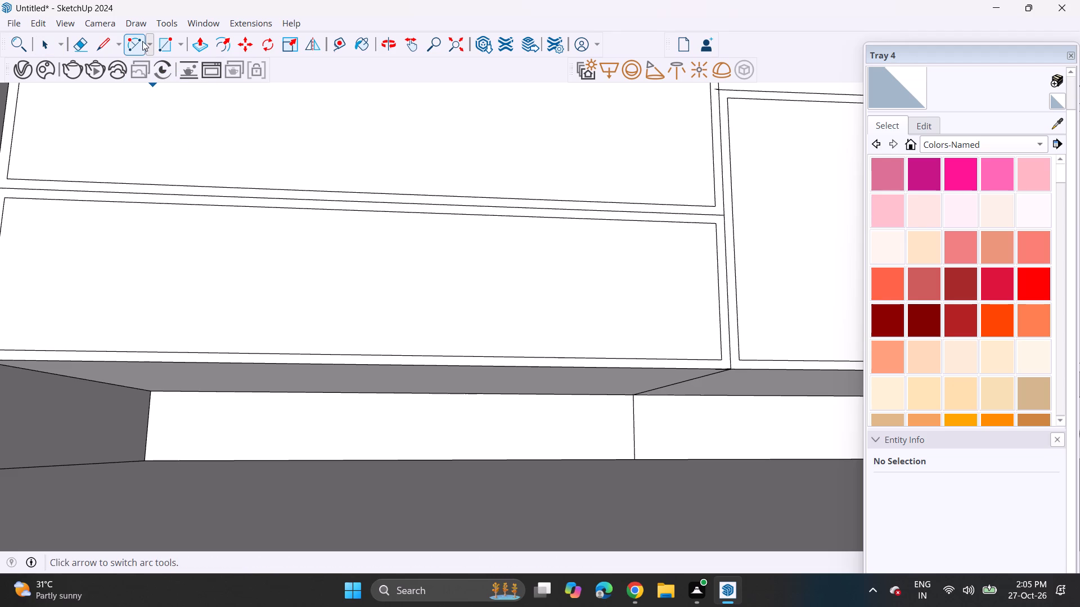
left_click(179, 42)
left_click(191, 96)
middle_click(147, 351)
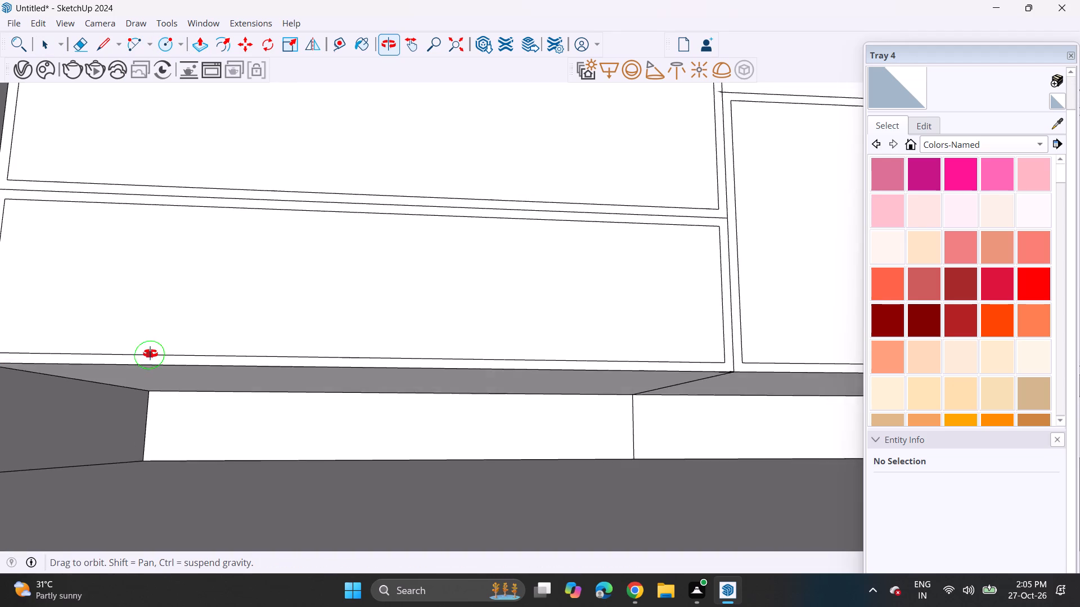
scroll(124, 377, "up", 7)
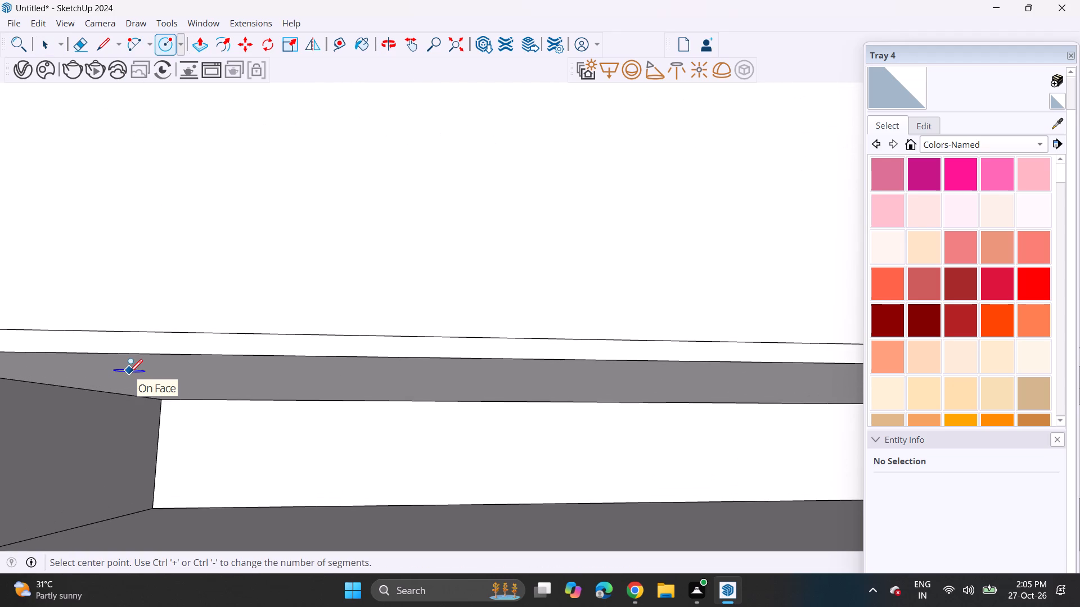
left_click(116, 362)
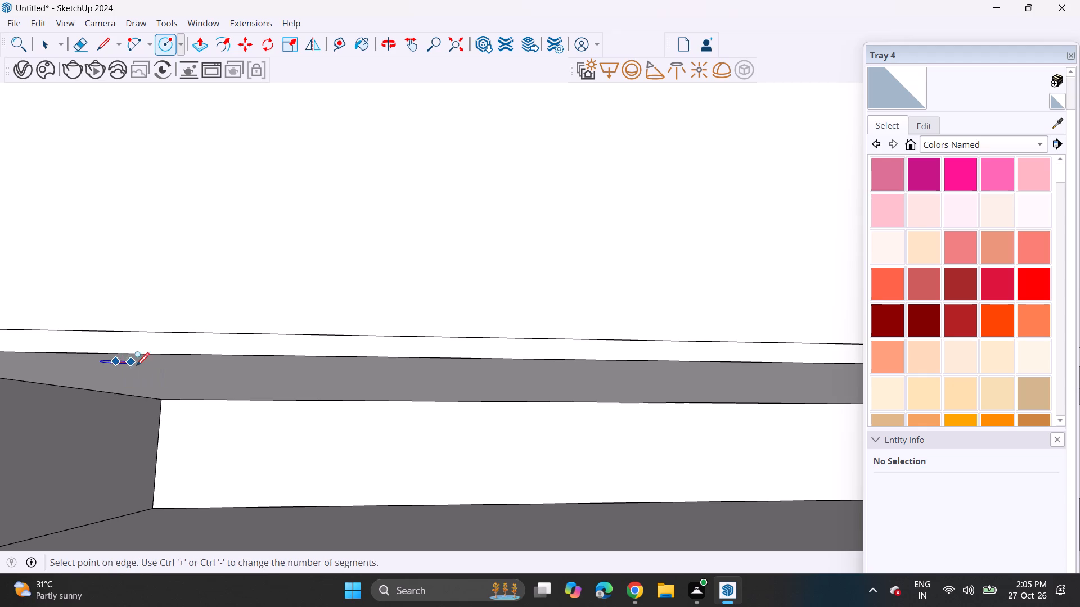
left_click(142, 364)
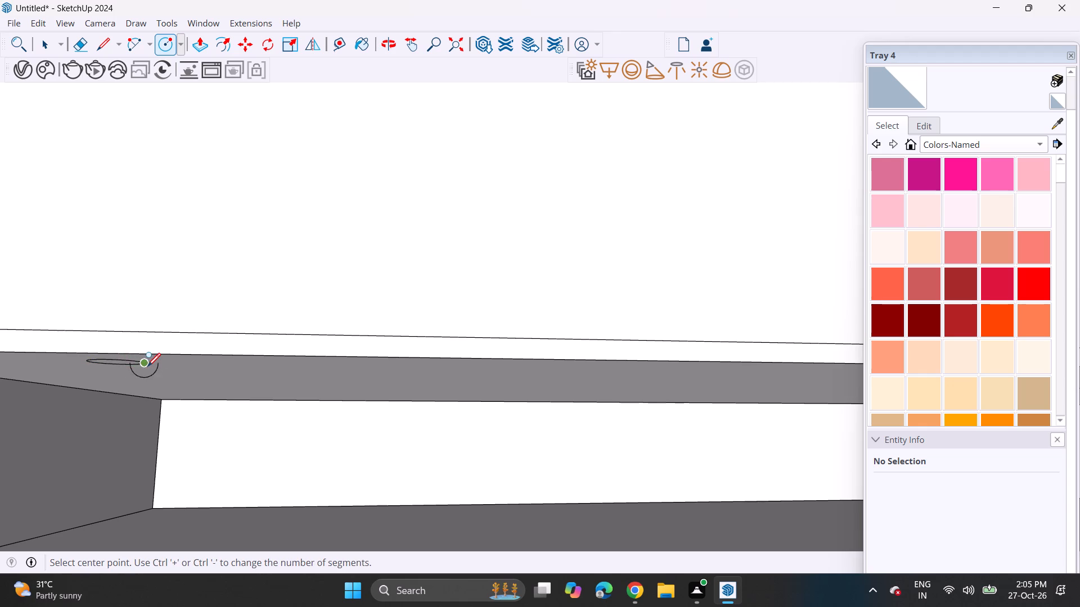
Copy the circle along the tall cabinet's underside to its other end, near the joint with the low cabinet.
key("space")
left_click(112, 365)
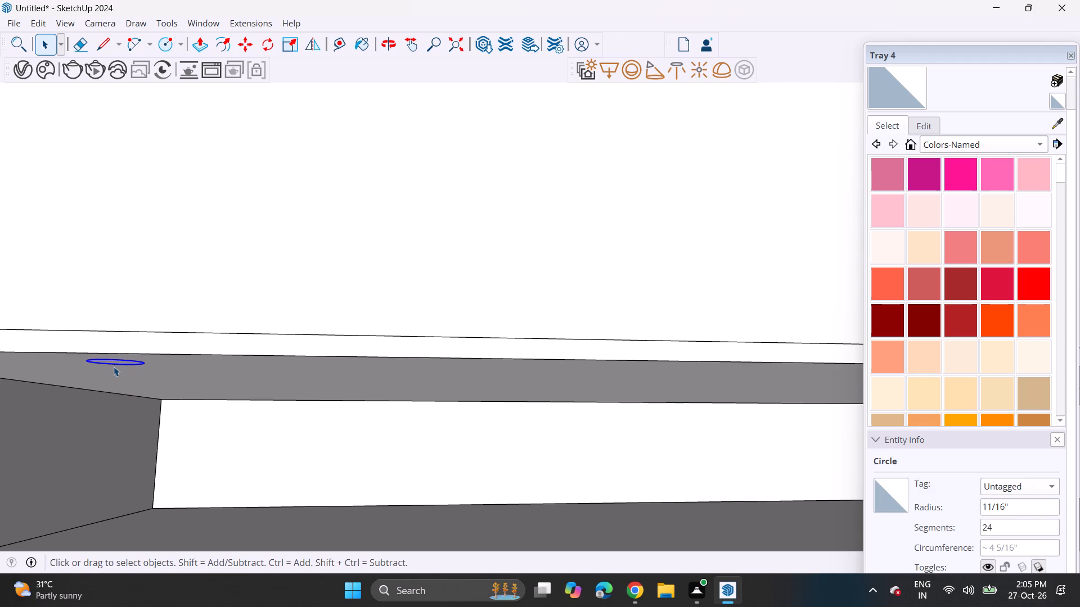
key("m")
left_click(105, 351, "ctrl")
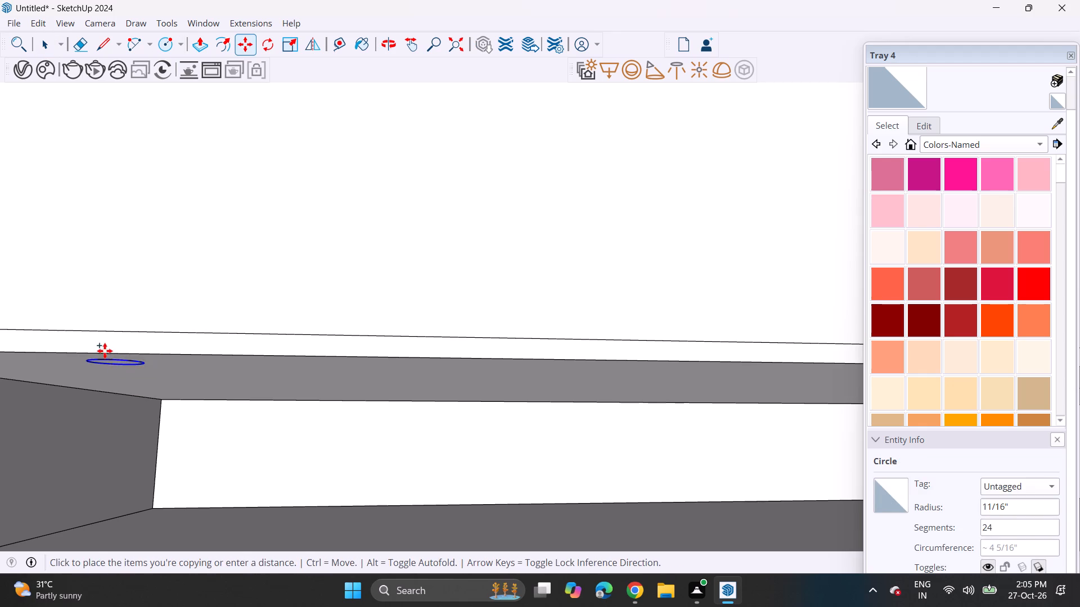
middle_click_drag(359, 354, 251, 350, "shift")
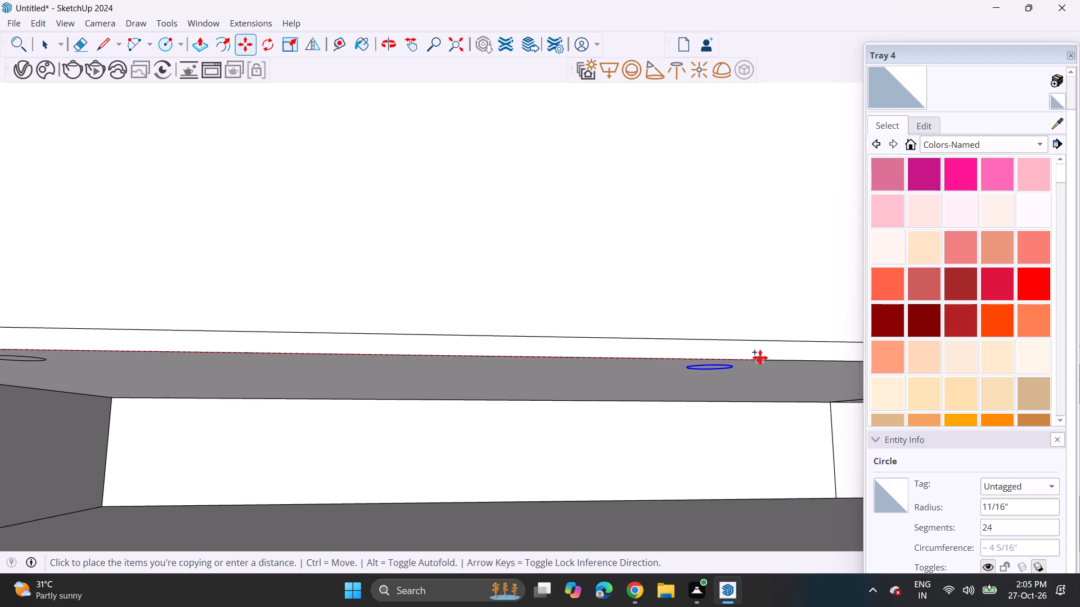
middle_click_drag(749, 357, 406, 349)
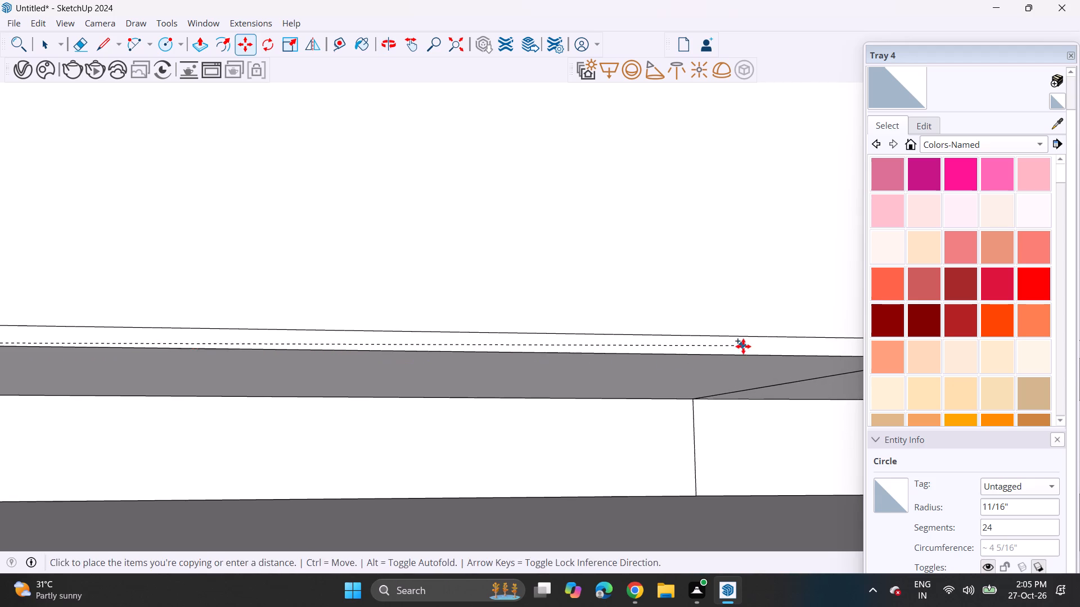
middle_click_drag(741, 346, 454, 372, "shift")
left_click(520, 385)
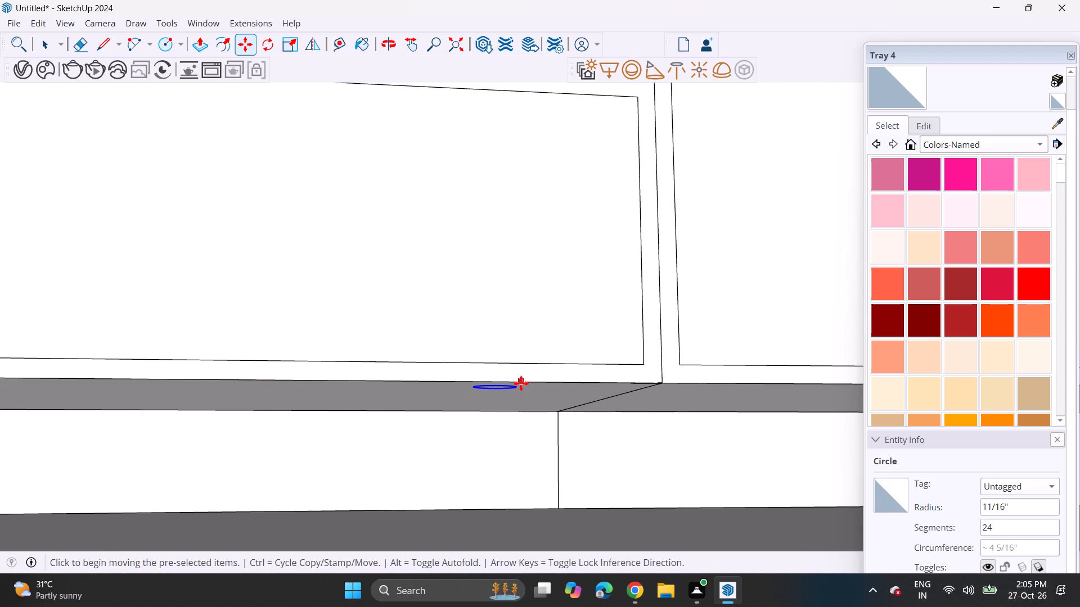
Copy the circle onto the low cabinet's underside, once beside the joint and once near its far outer corner.
left_click(521, 383)
middle_click_drag(592, 386, 318, 383, "shift")
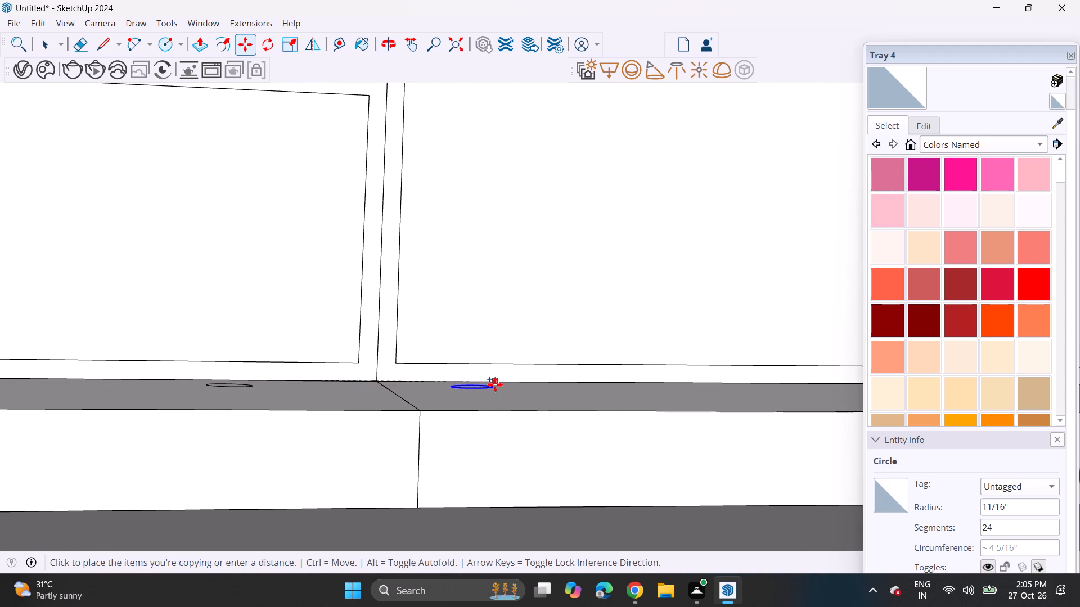
left_click(495, 384)
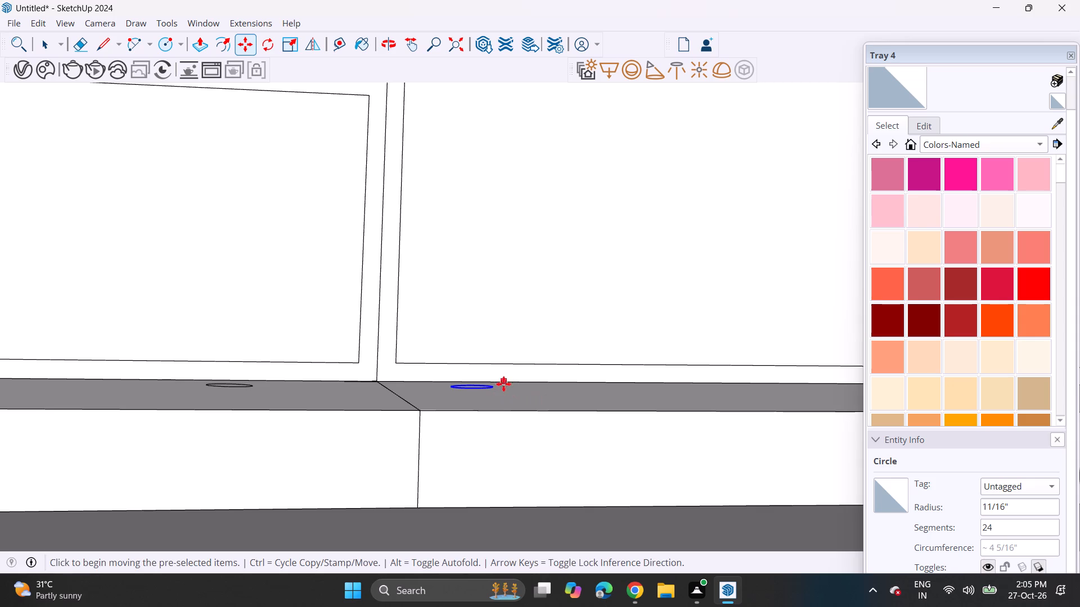
left_click(491, 380)
middle_click_drag(535, 383, 226, 379, "shift")
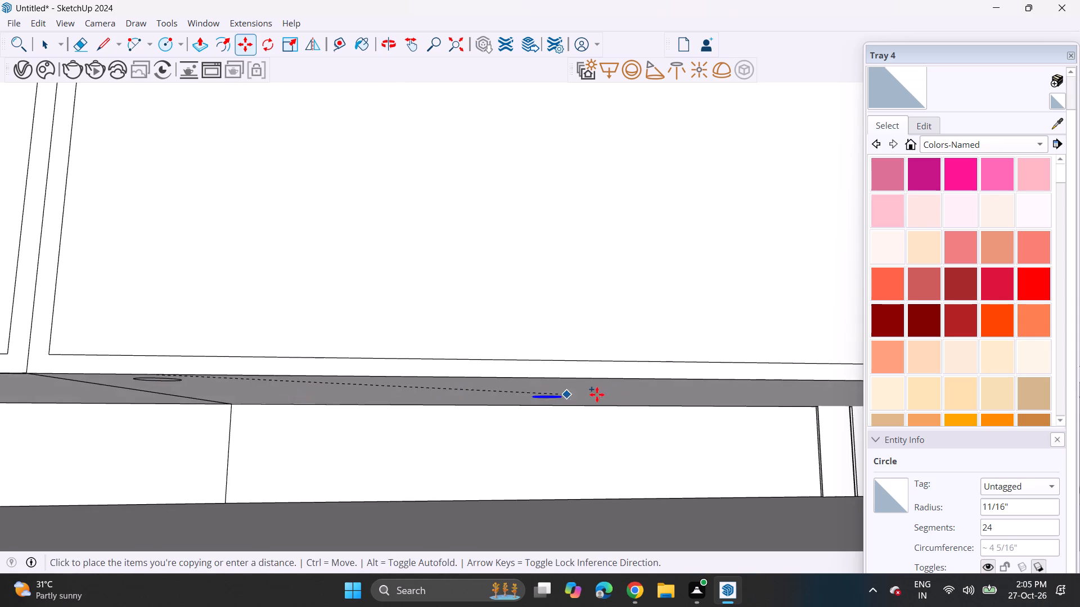
middle_click_drag(591, 393, 332, 381, "shift")
middle_click_drag(703, 363, 474, 361, "shift")
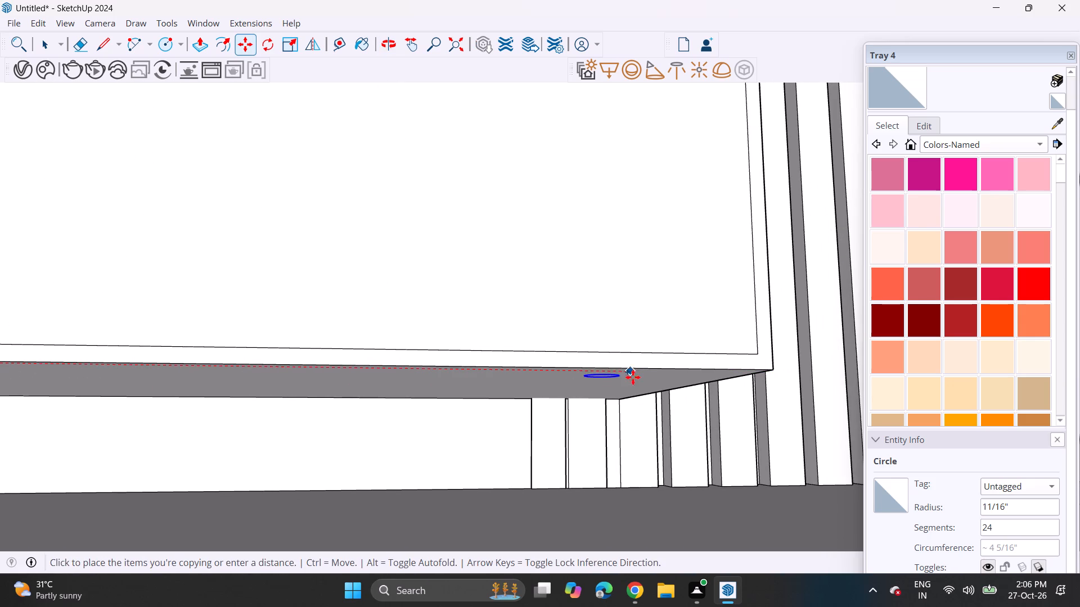
left_click(701, 367)
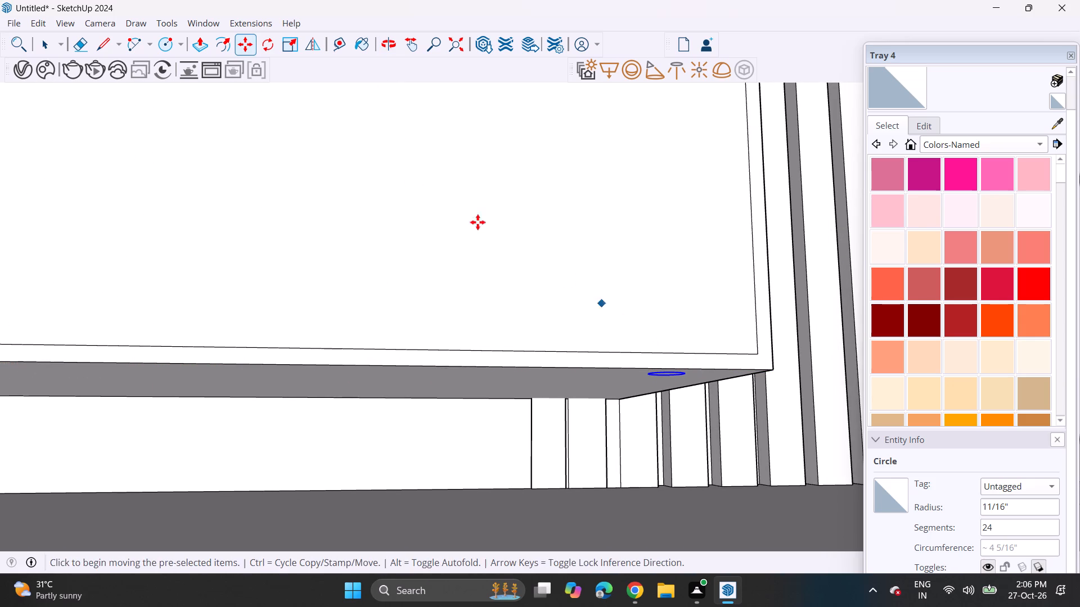
Push/Pull the circle at the low cabinet's outer corner down to the floor to form a round leg.
left_click(195, 52)
scroll(735, 447, "up", 5)
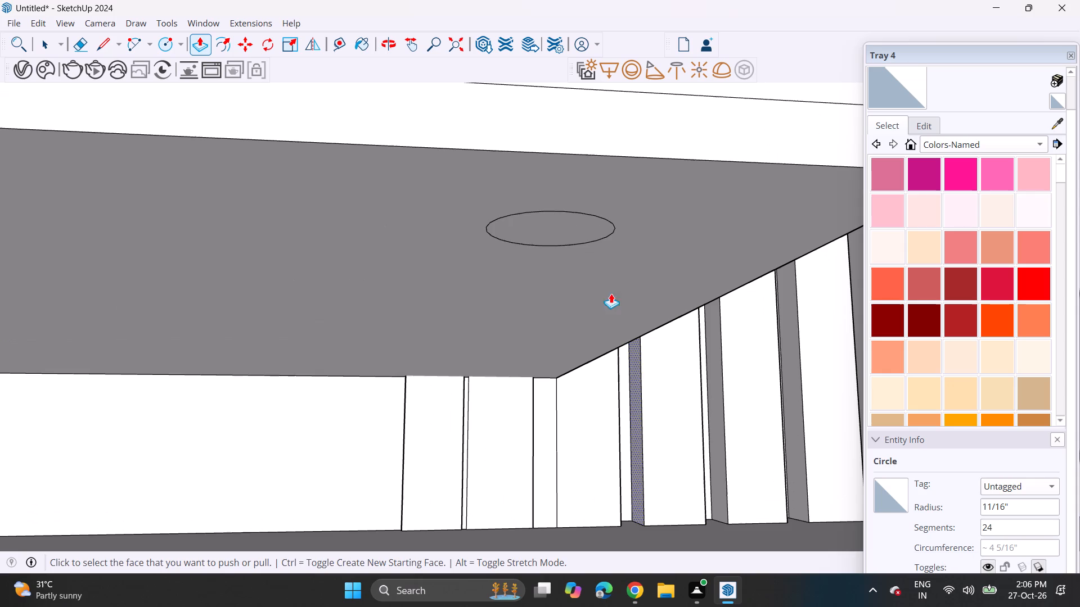
left_click(557, 228)
scroll(556, 469, "down", 8)
middle_click_drag(564, 530, 564, 528)
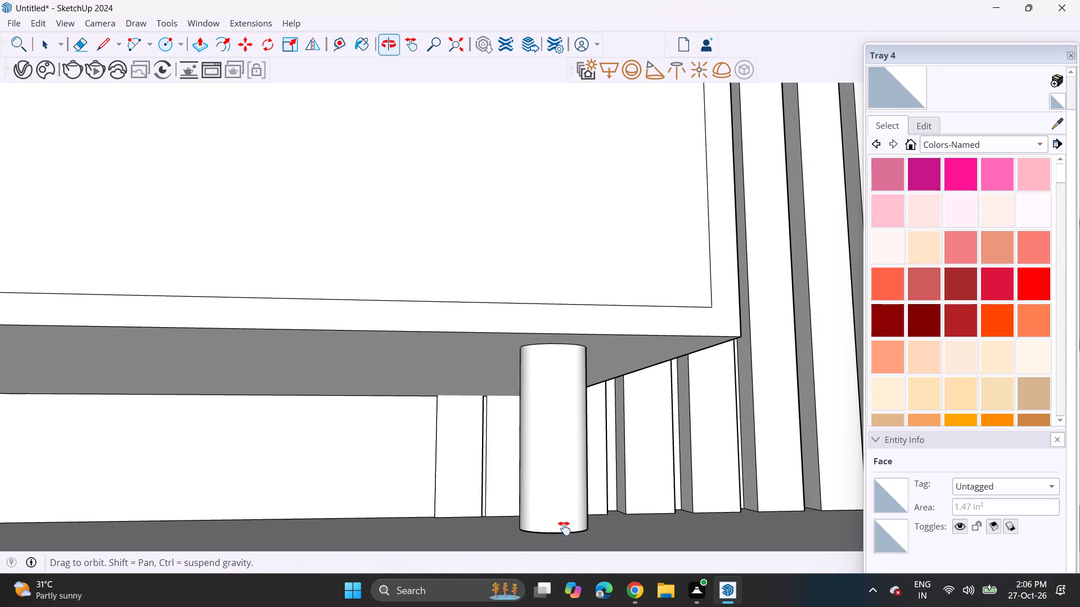
middle_click_drag(564, 528, 584, 464)
left_click(619, 531)
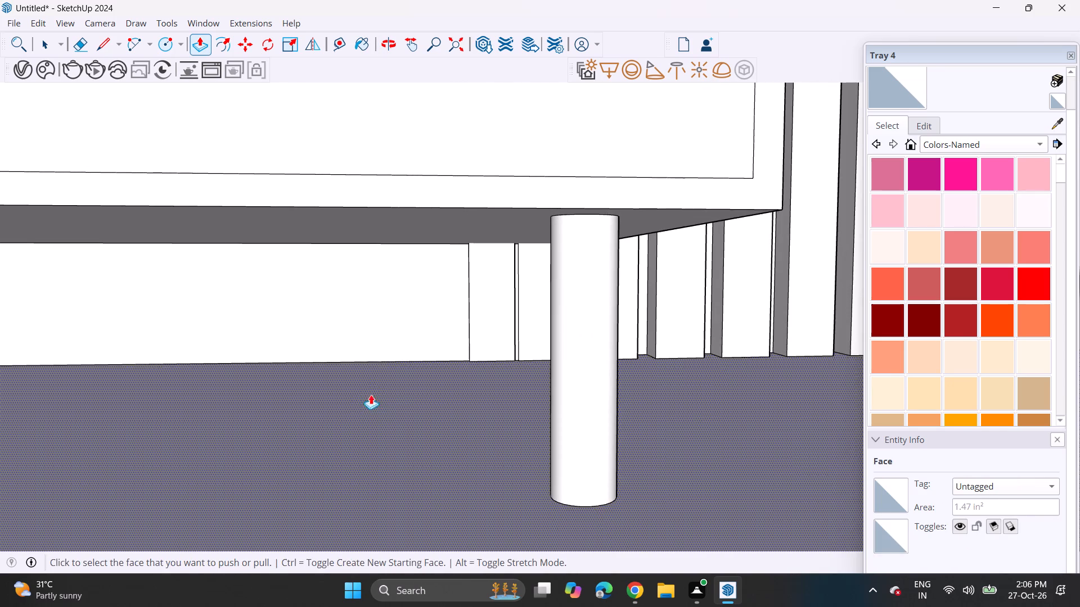
Repeat the same Push/Pull distance on the other three underside circles to form the remaining legs.
middle_click_drag(367, 392, 820, 445, "shift")
middle_click_drag(471, 438, 474, 368)
middle_click_drag(385, 370, 595, 487, "shift")
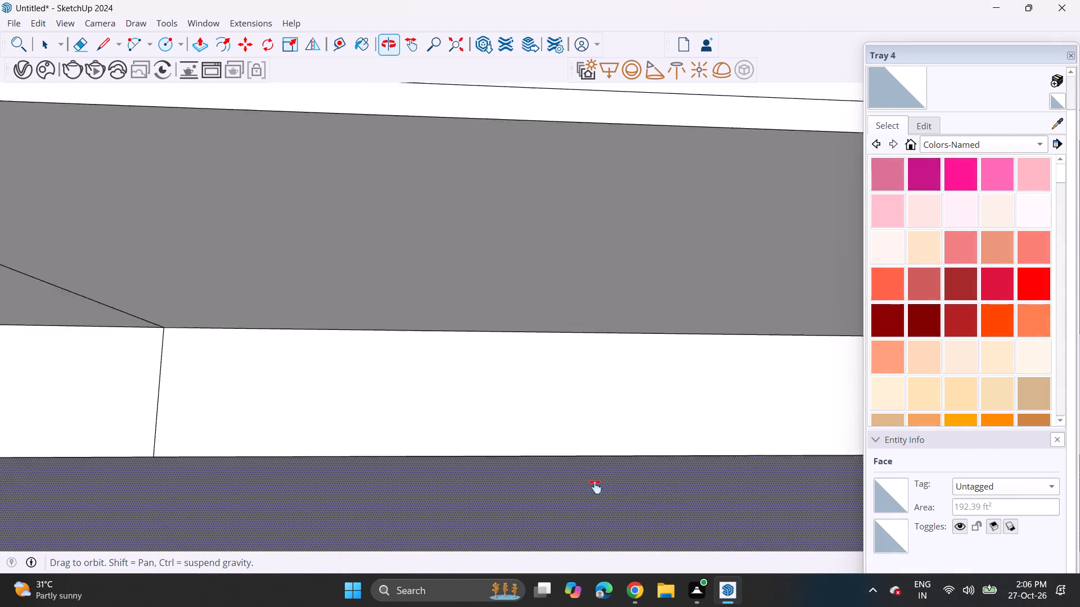
middle_click_drag(595, 487, 593, 500, "shift")
middle_click_drag(177, 343, 483, 351)
double_click(719, 227)
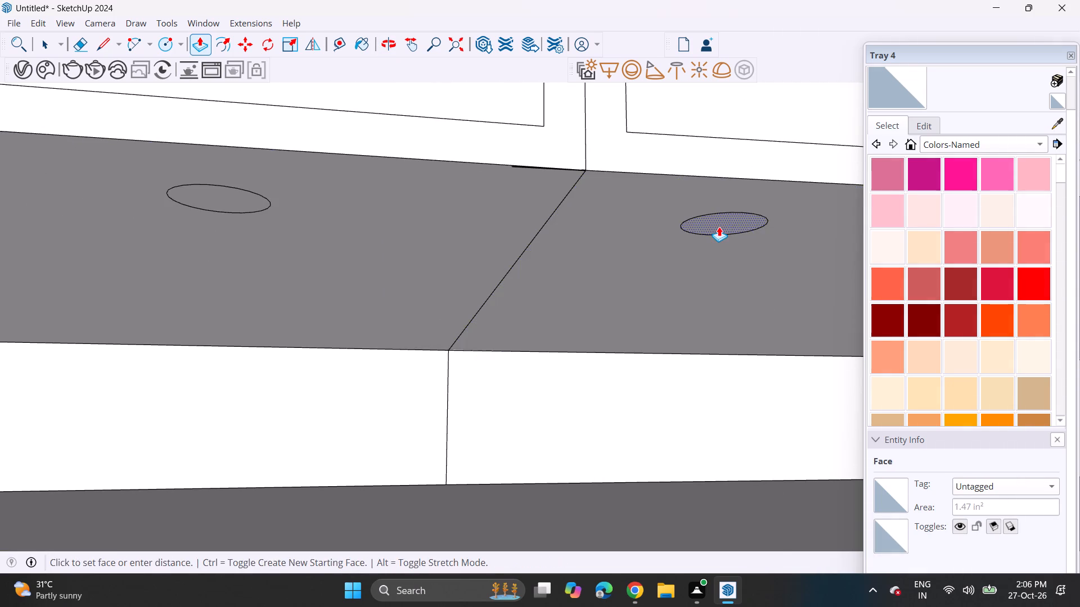
double_click(216, 192)
middle_click_drag(155, 254, 395, 277, "shift")
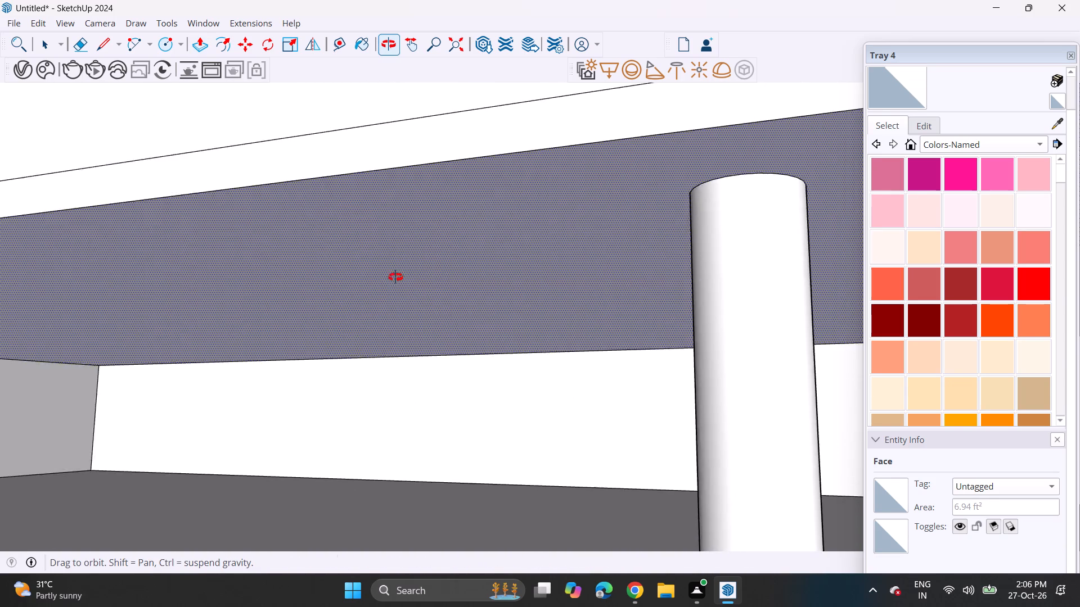
middle_click_drag(395, 277, 373, 278, "shift")
middle_click_drag(177, 297, 739, 264, "shift")
double_click(108, 288)
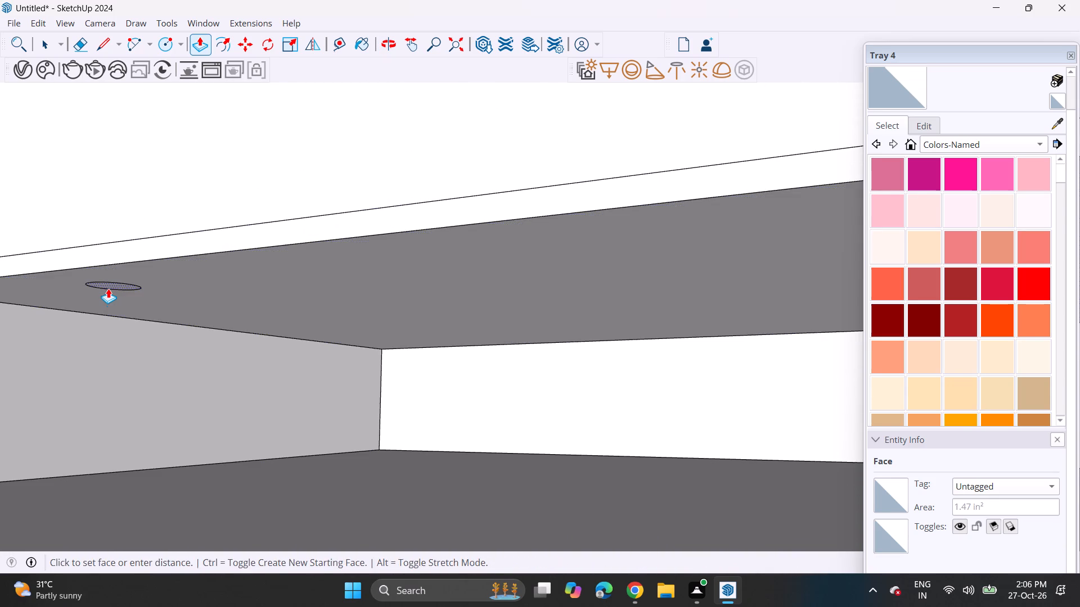
Examine the cabinets on their legs from the front, together with the window, slatted wall and door.
middle_click_drag(204, 283, 187, 377)
scroll(166, 365, "down", 13)
middle_click_drag(273, 460, 374, 392)
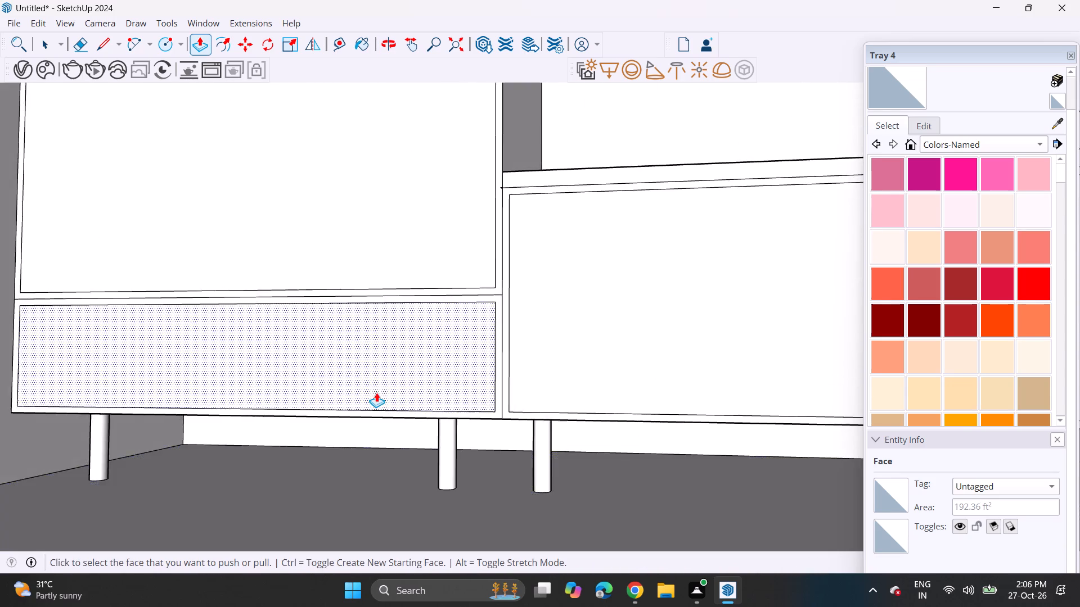
scroll(376, 392, "down", 1)
scroll(376, 392, "up", 2)
scroll(376, 400, "down", 12)
middle_click_drag(438, 447, 355, 464, "shift")
middle_click_drag(362, 465, 391, 459)
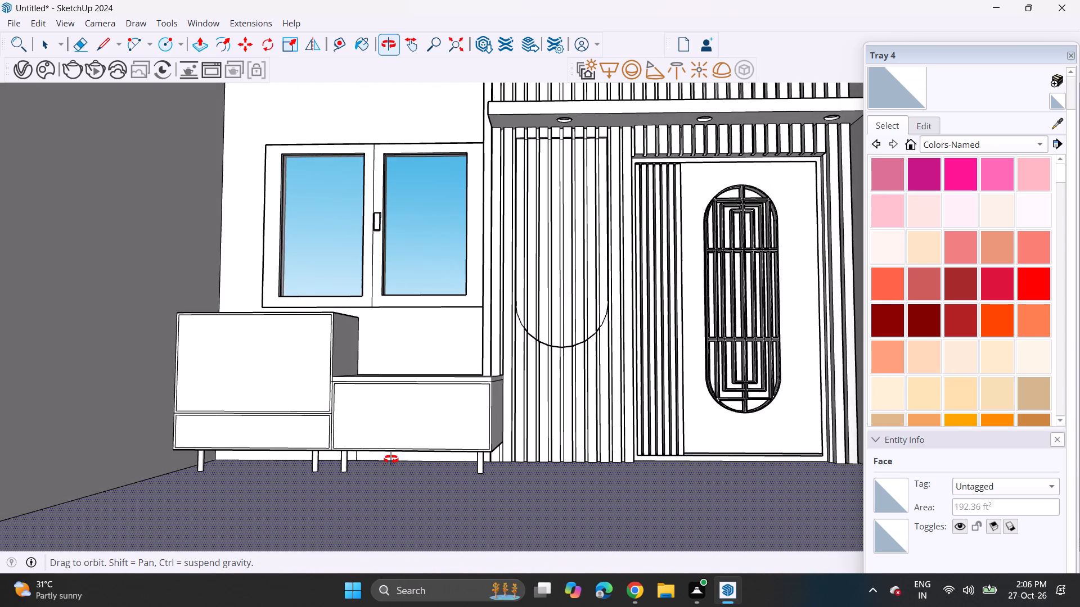
middle_click_drag(391, 459, 431, 461)
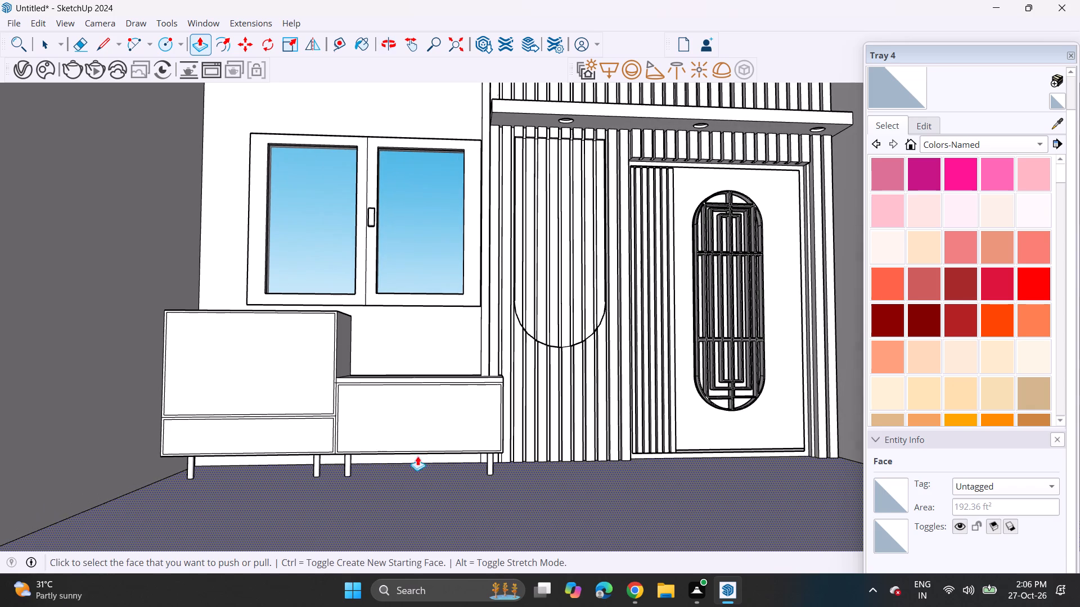
Copy the low cabinet's inner frame side edge to the opposite side and divide by 2, placing a line midway across the front.
scroll(349, 435, "up", 4)
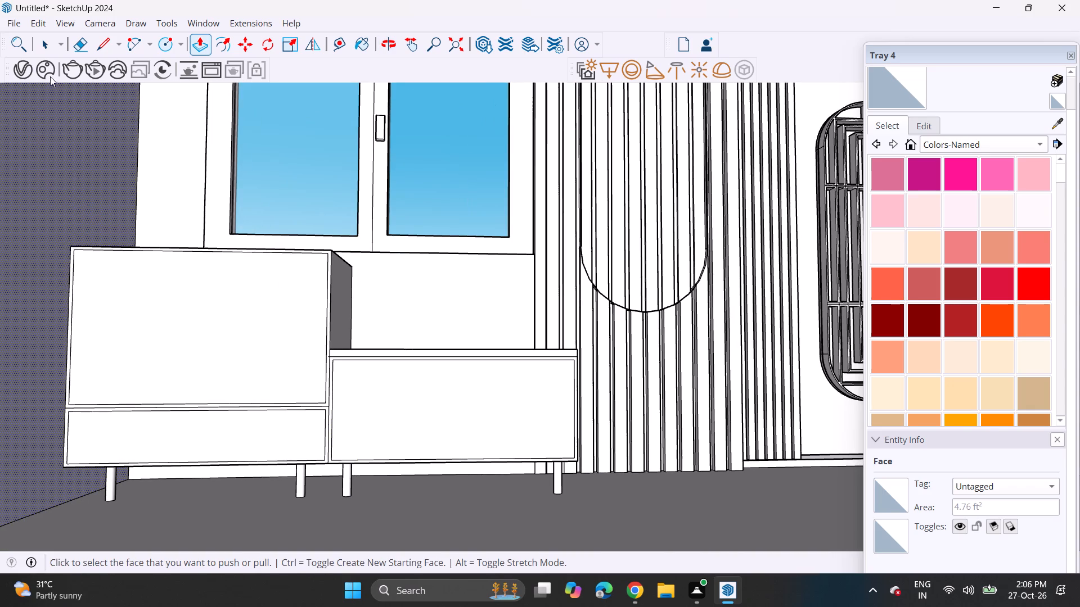
key("space")
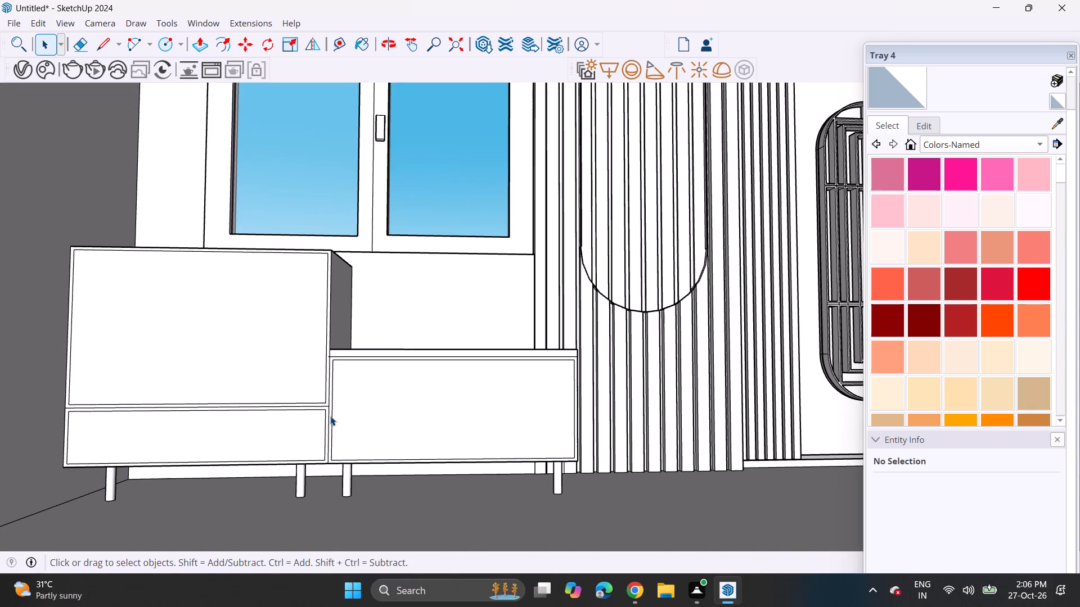
left_click(333, 420)
scroll(335, 430, "up", 5)
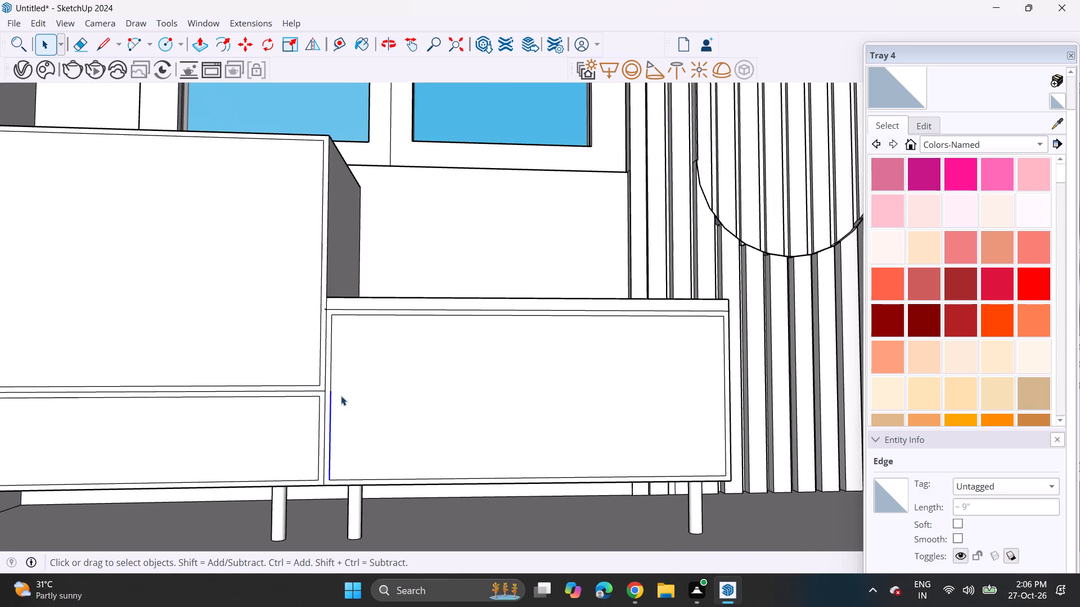
left_click(331, 378, "ctrl")
scroll(336, 456, "up", 4)
key("m")
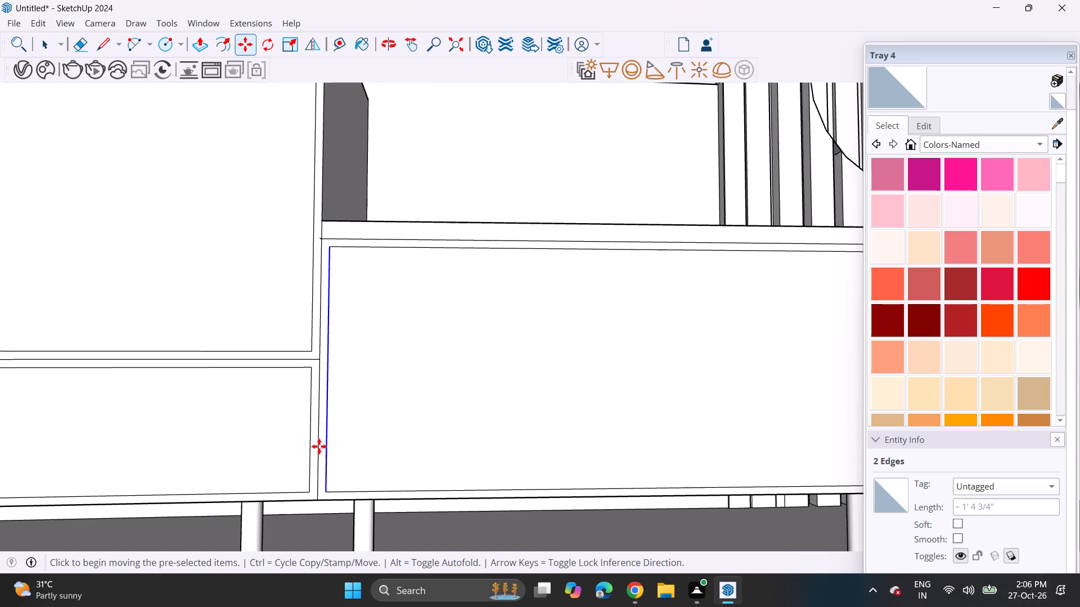
left_click(323, 494)
middle_click_drag(440, 496, 337, 476, "shift")
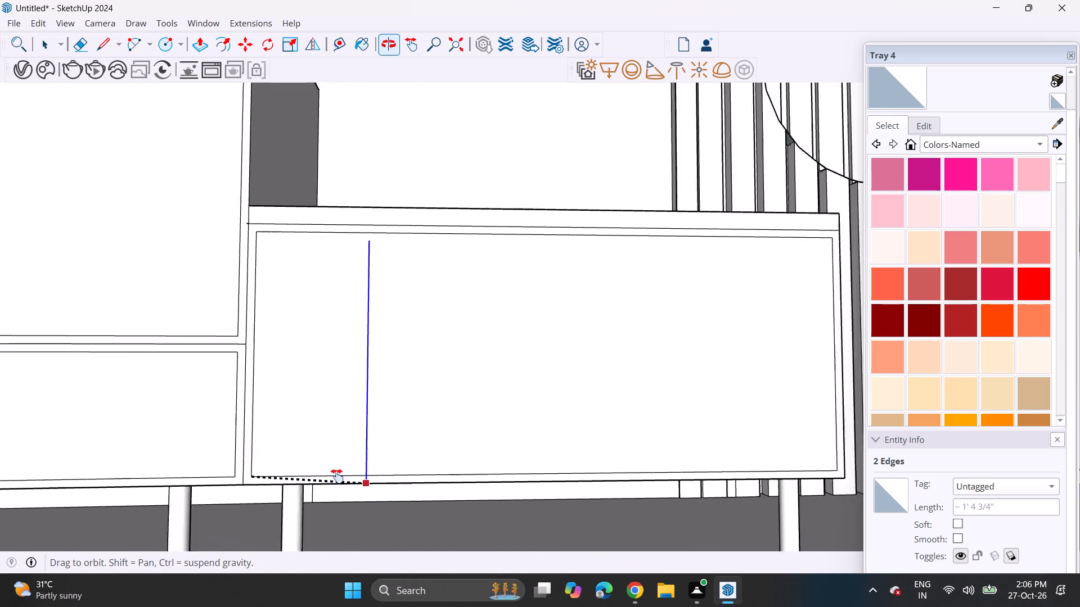
middle_click_drag(337, 476, 285, 475, "shift")
left_click(763, 467)
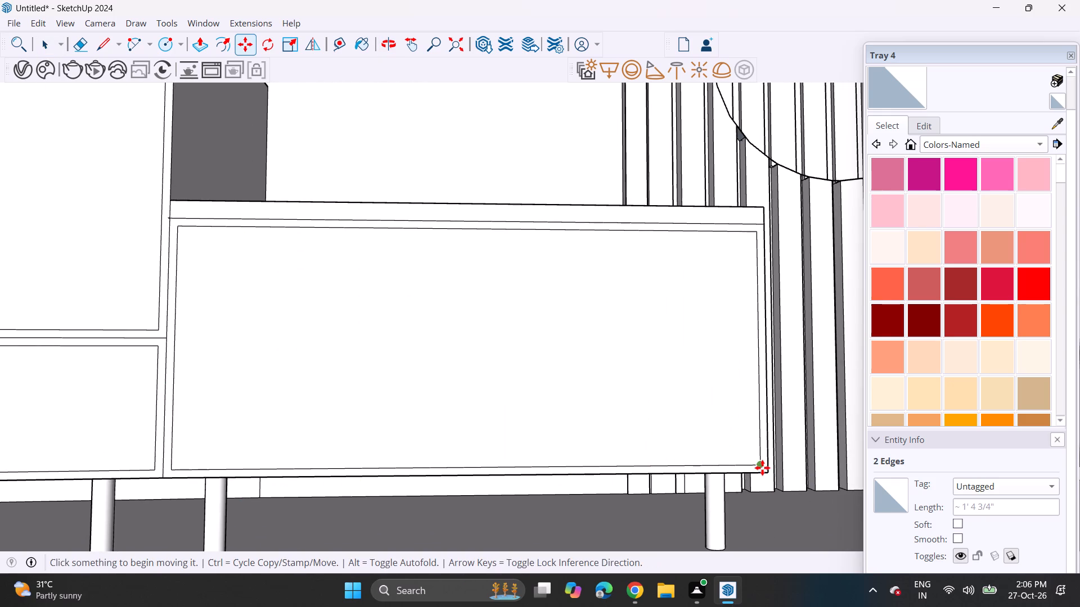
key("slash")
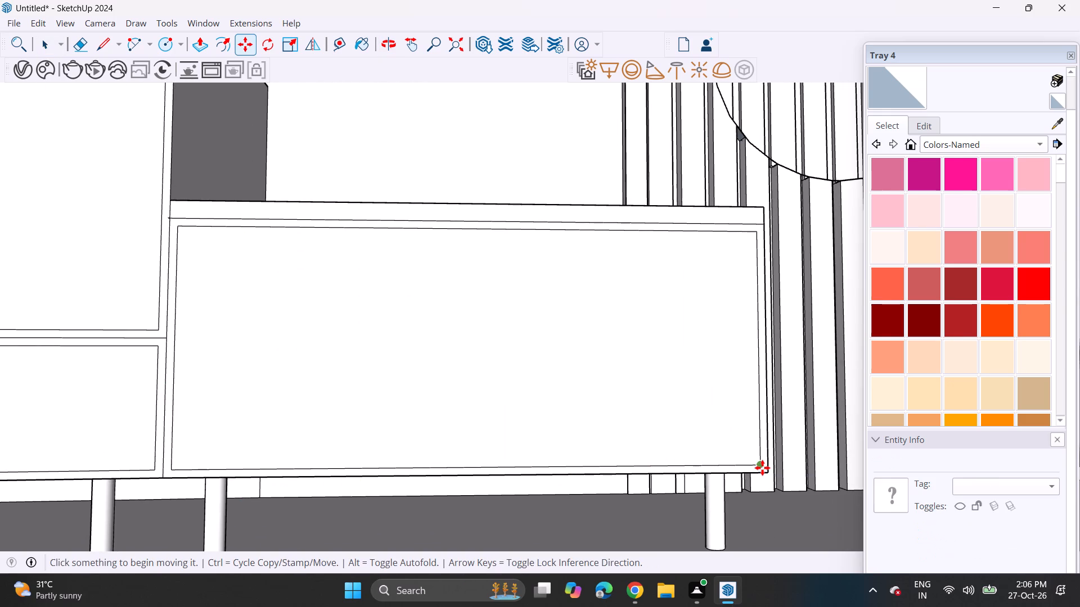
key("2")
key("Return")
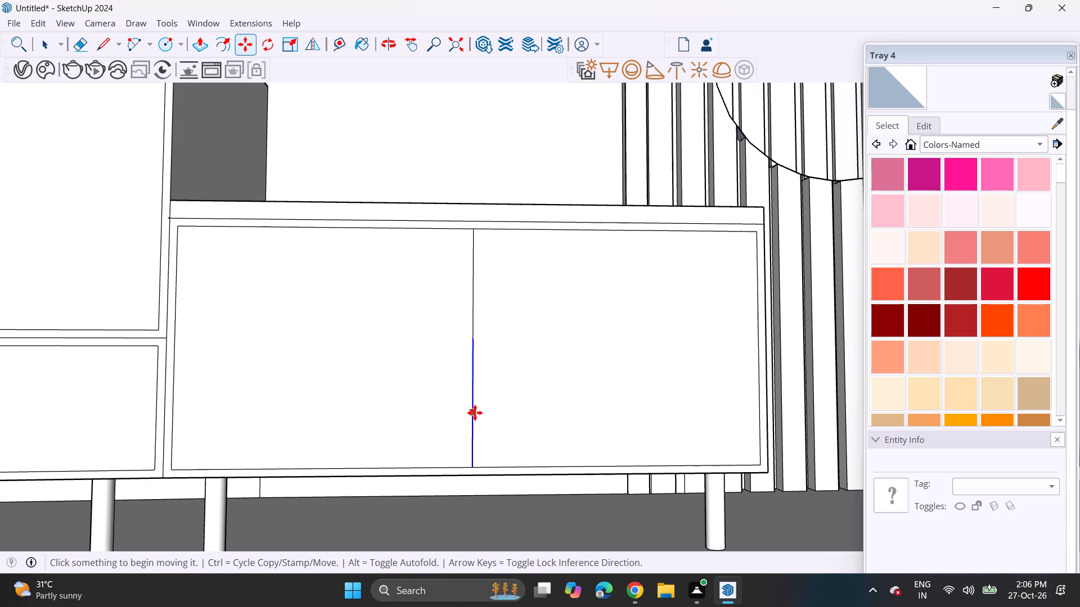
Copy the low cabinet's centre line a short distance sideways to form a narrow gap between its two doors.
key("space")
left_click(474, 444)
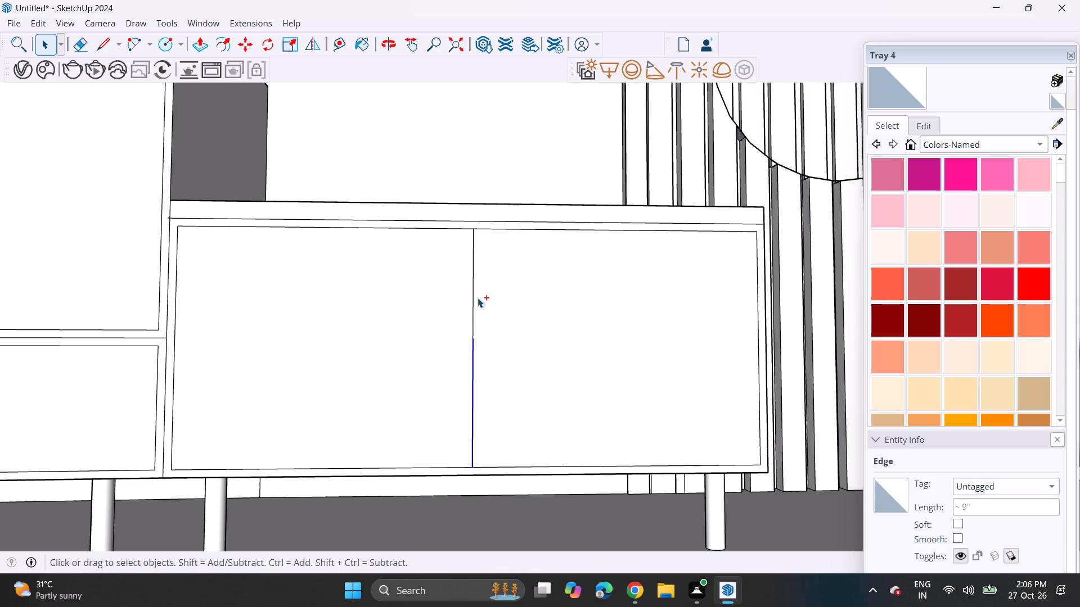
left_click(474, 318, "ctrl")
scroll(470, 244, "up", 6)
key("m")
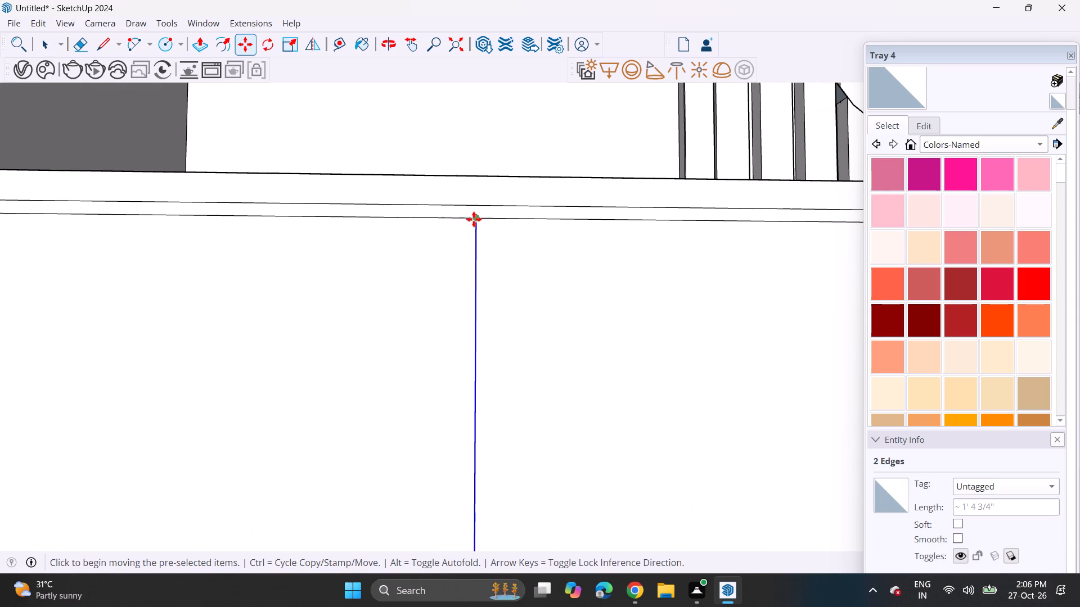
left_click(475, 216)
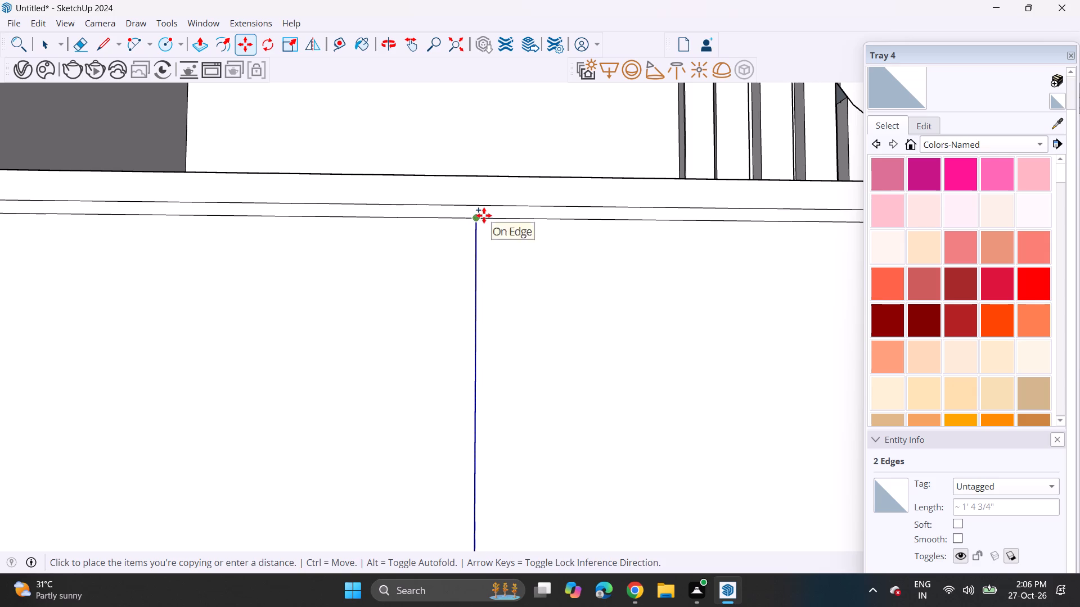
left_click(487, 215)
scroll(487, 268, "down", 3)
scroll(489, 280, "up", 1)
scroll(489, 282, "down", 3)
scroll(490, 293, "up", 1)
scroll(490, 296, "down", 9)
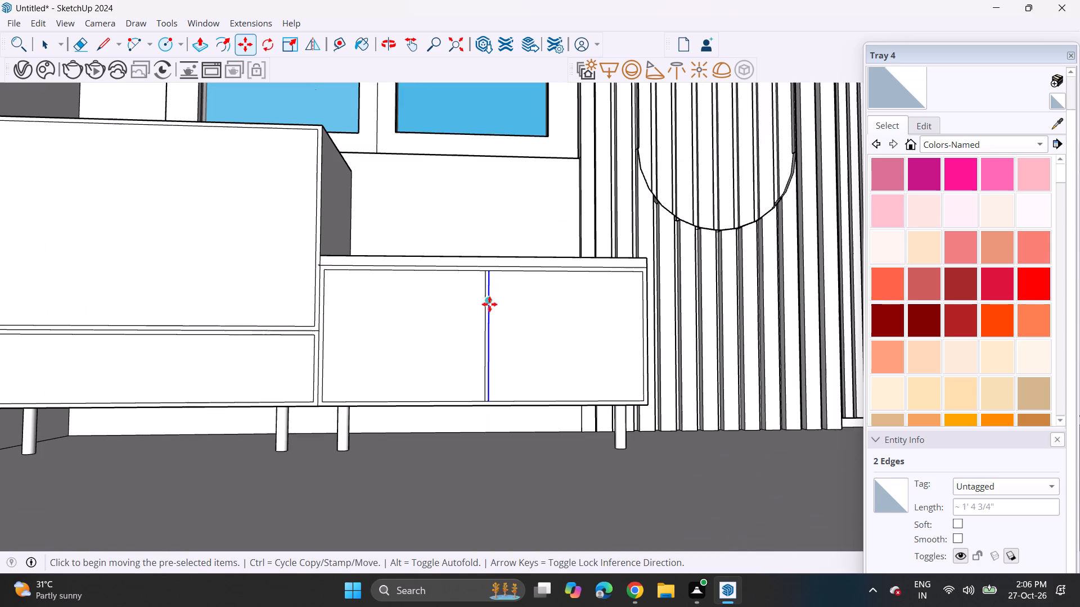
Copy the side edge of the tall cabinet's upper front panel to its opposite side and divide by 2, splitting it into two doors.
middle_click_drag(370, 334, 619, 350, "shift")
key("space")
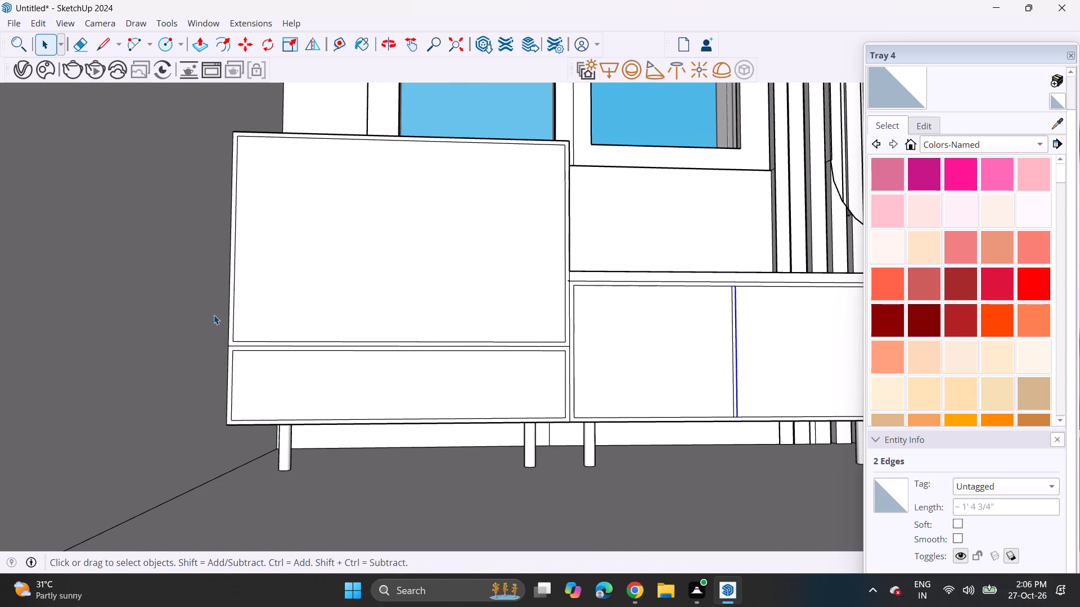
left_click(234, 301)
key("m")
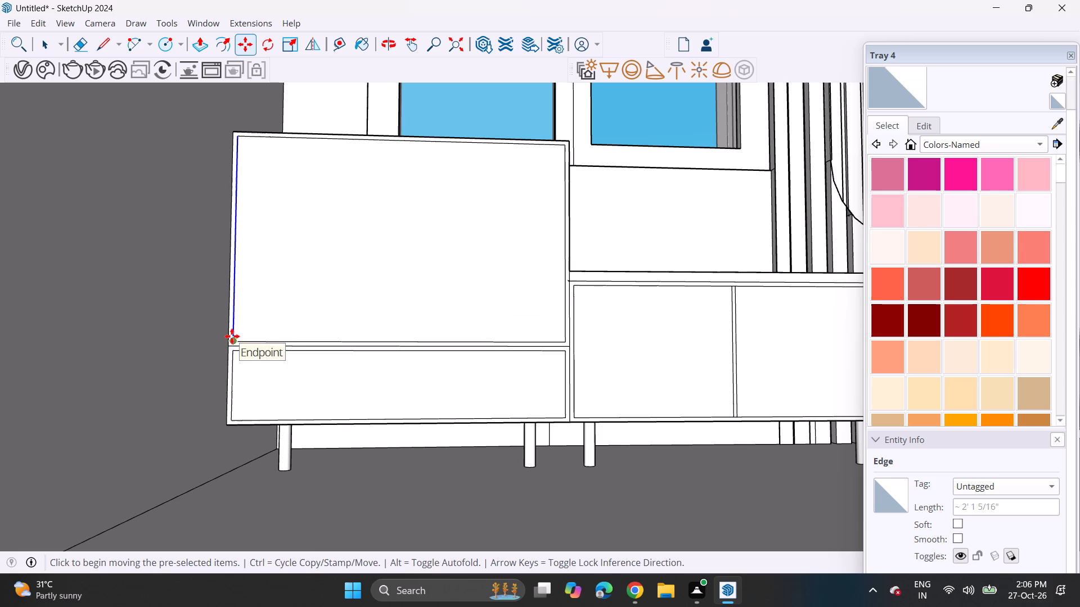
left_click(232, 336)
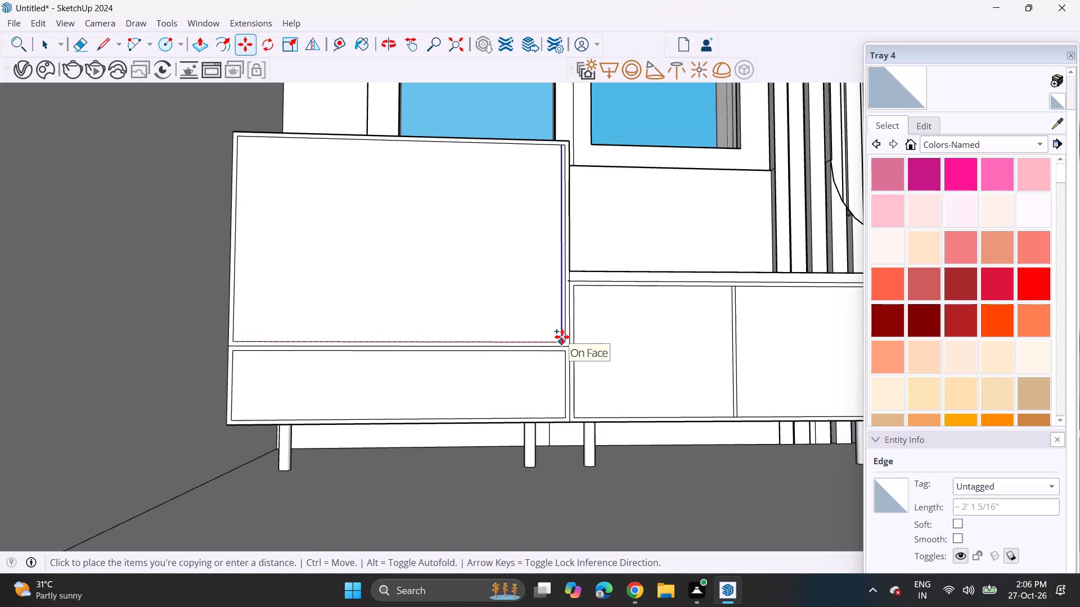
left_click(565, 338)
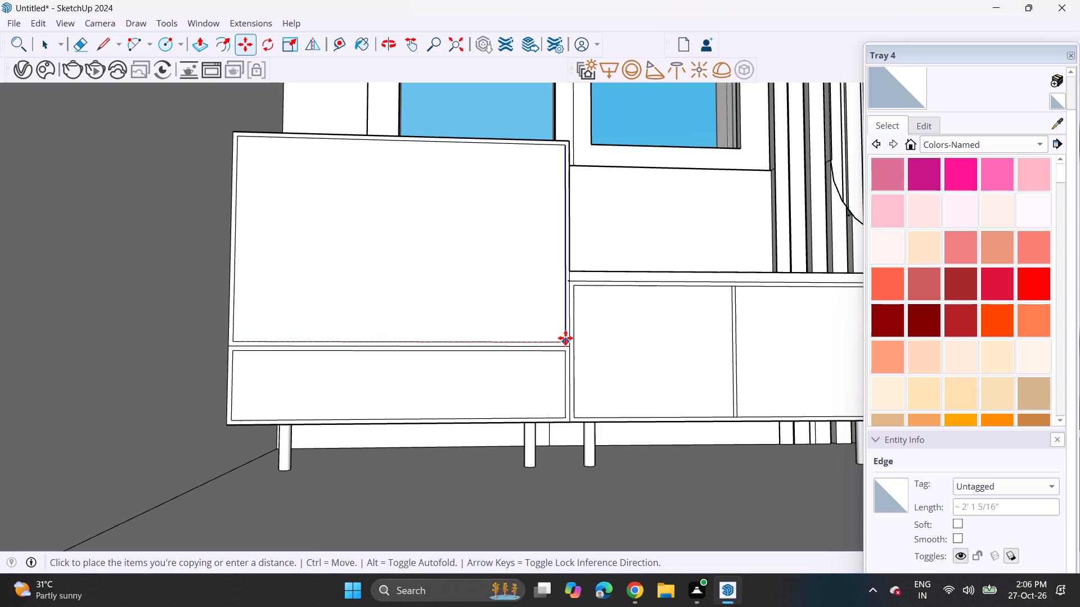
key("slash")
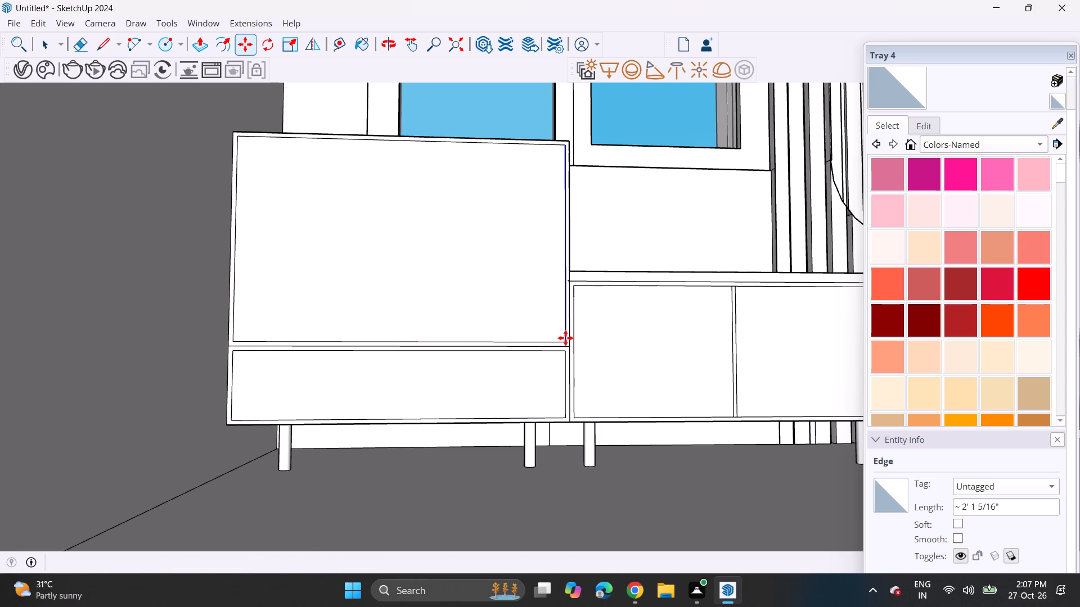
key("2")
key("Return")
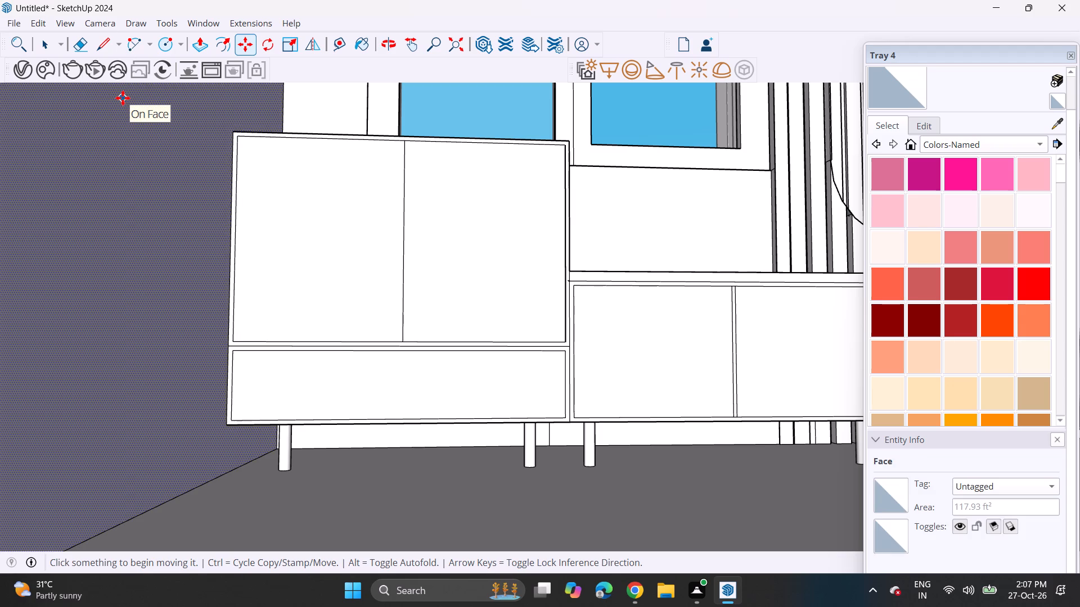
Push/Pull the tall cabinet's lower front panel deep inward to form an open shelf compartment.
scroll(317, 170, "up", 1)
middle_click_drag(313, 173, 302, 196)
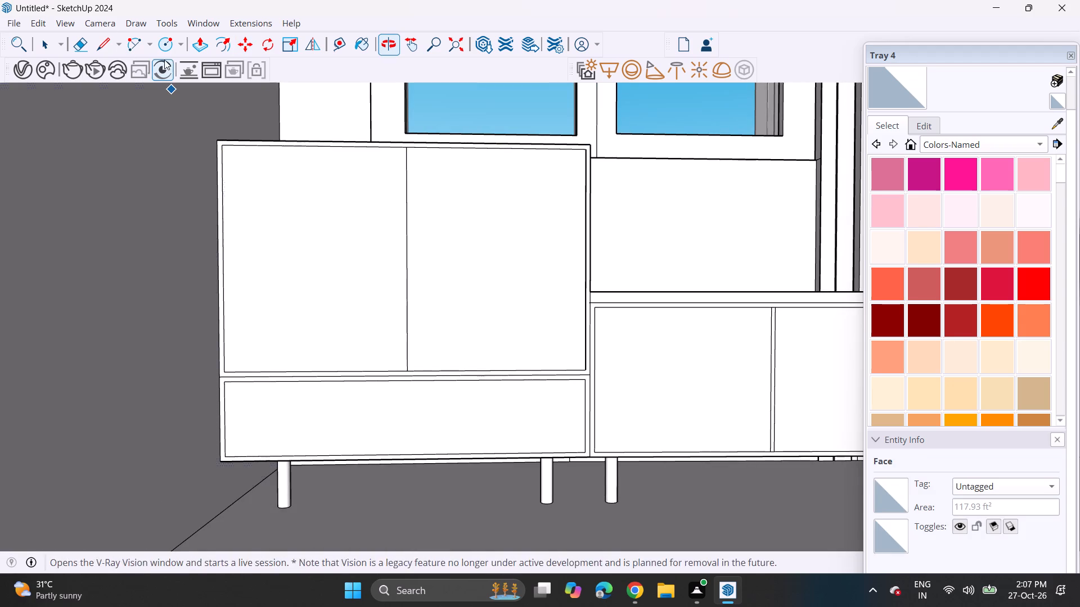
left_click(192, 36)
left_click(259, 433)
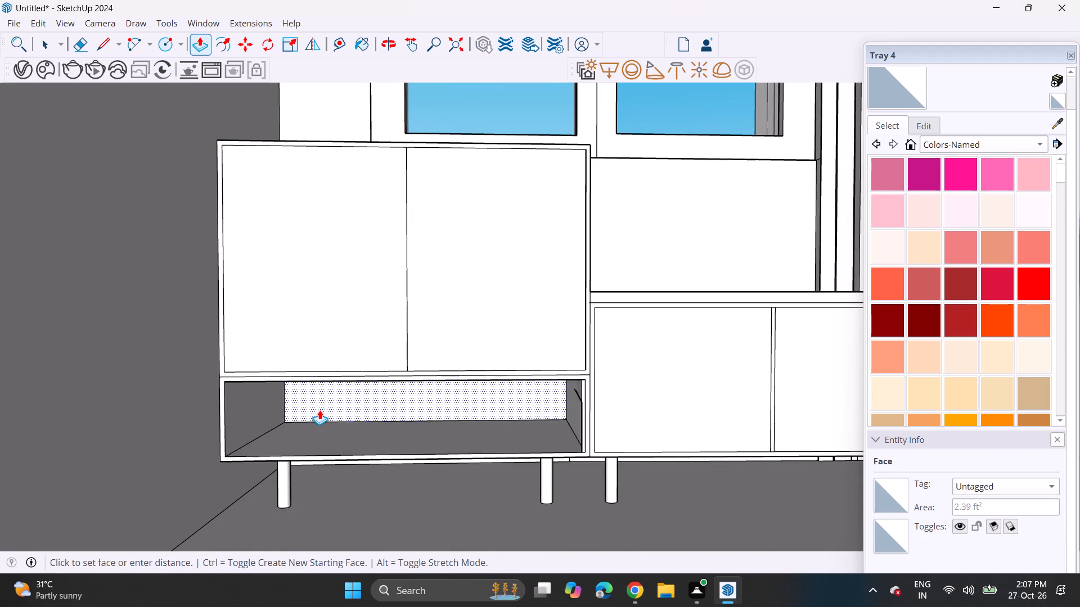
left_click(319, 410)
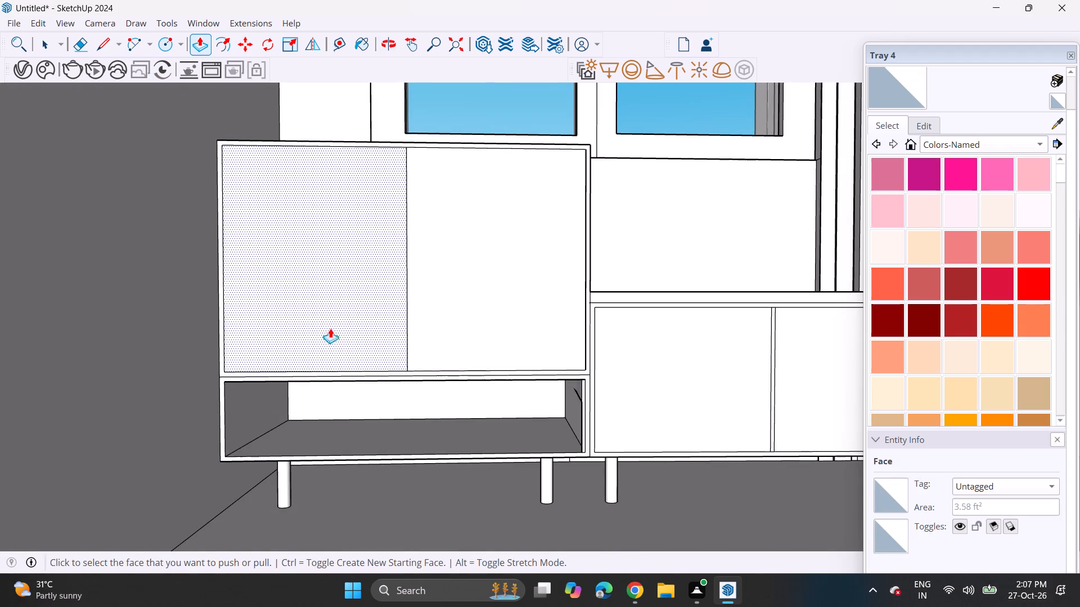
Draw a 2 Point Arc rounding the tall cabinet door's upper corner nearest the low cabinet, tangent to both edges.
left_click(133, 48)
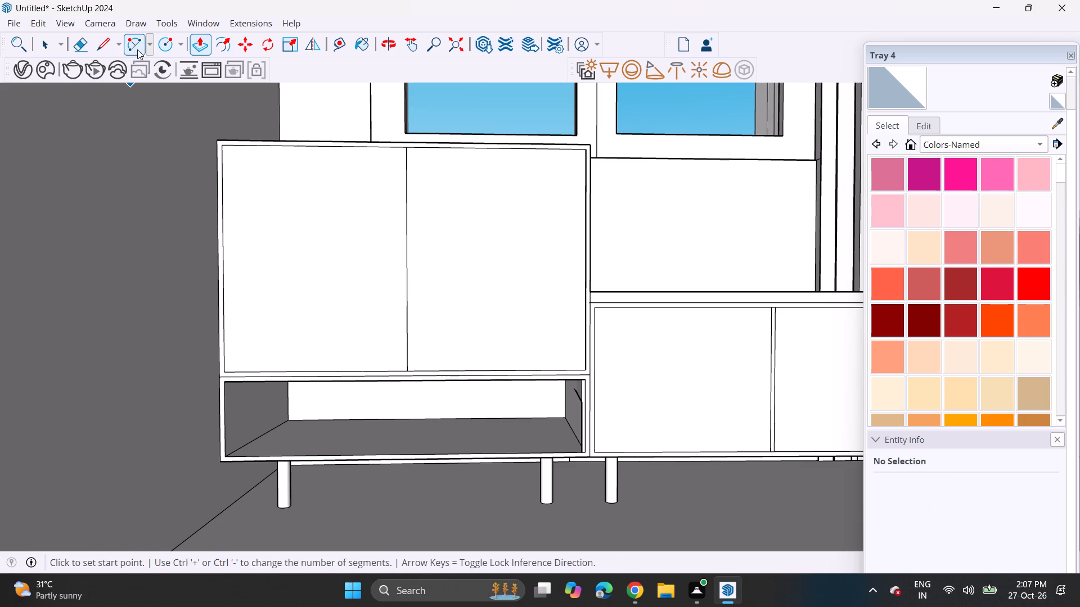
left_click(147, 50)
left_click(152, 73)
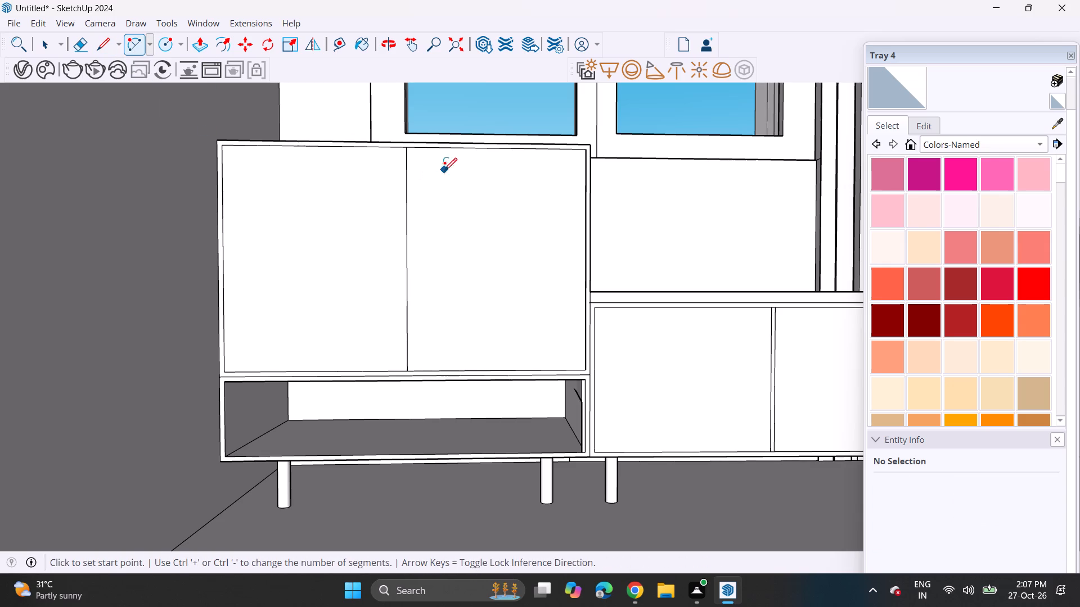
left_click(552, 148)
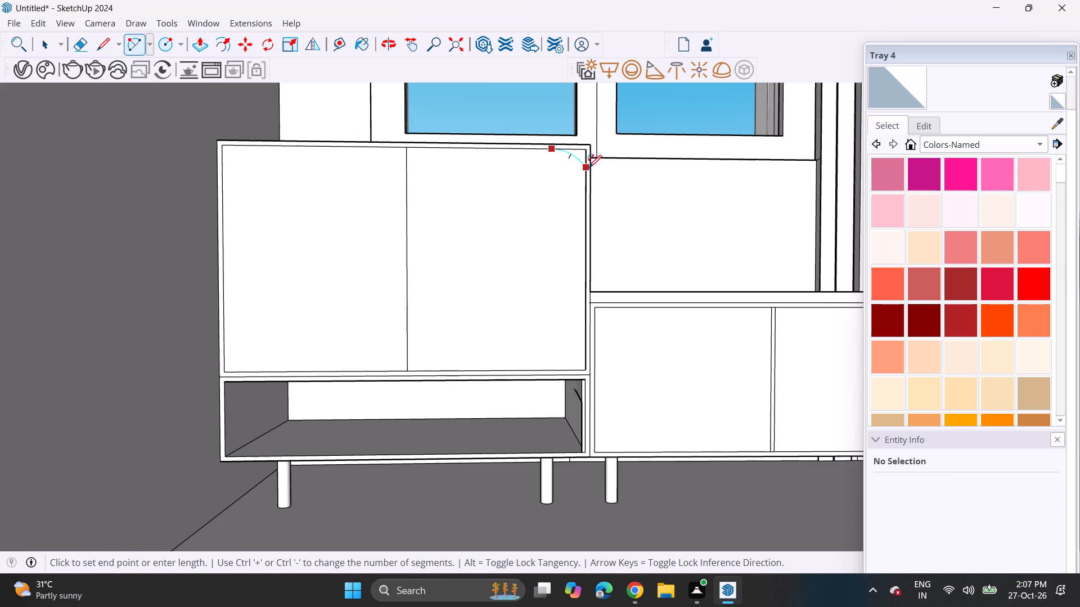
left_click(584, 183)
left_click(578, 162)
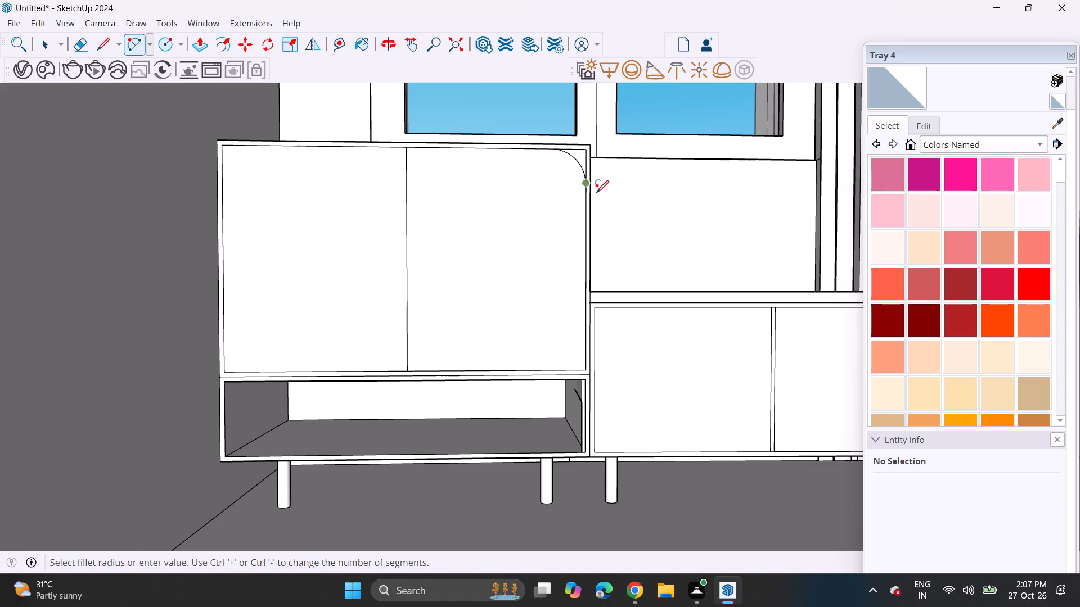
Draw a matching arc across the low cabinet door's lower corner beside the tall cabinet.
middle_click_drag(666, 233, 642, 232)
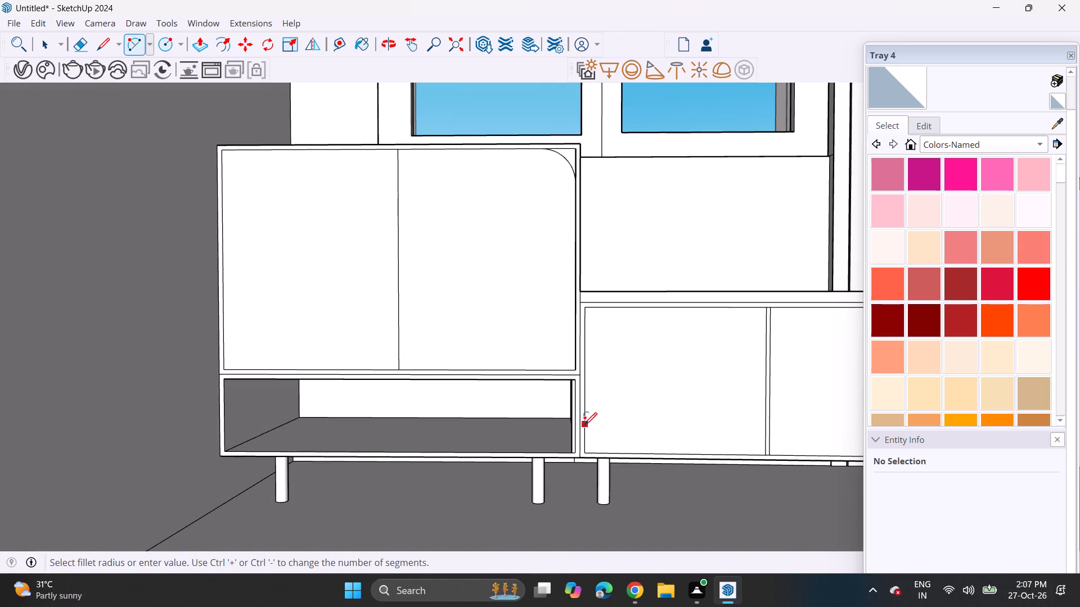
left_click(584, 425)
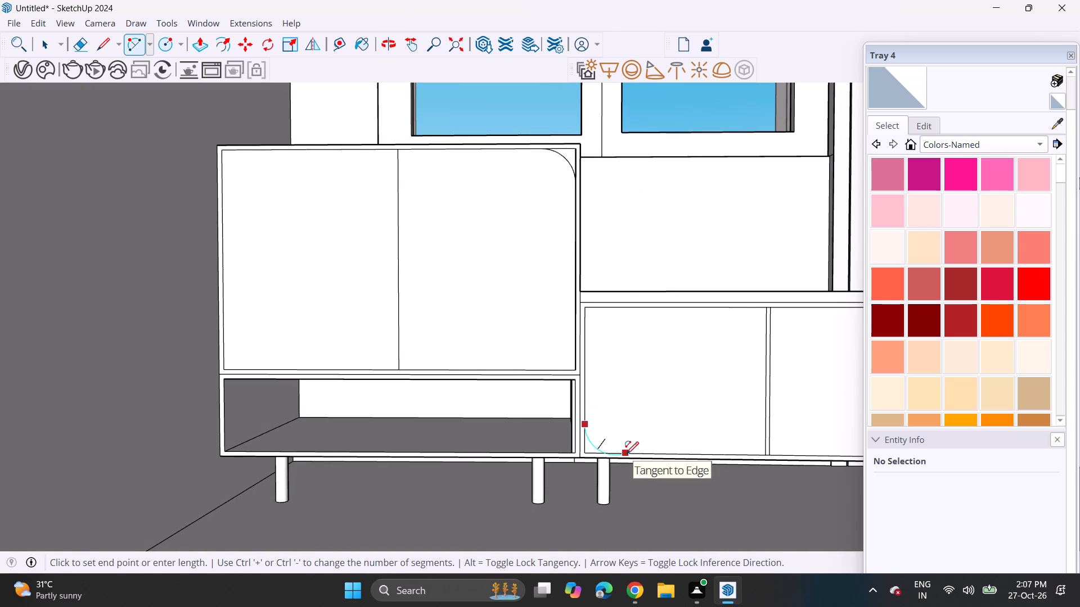
left_click(614, 451)
left_click(593, 450)
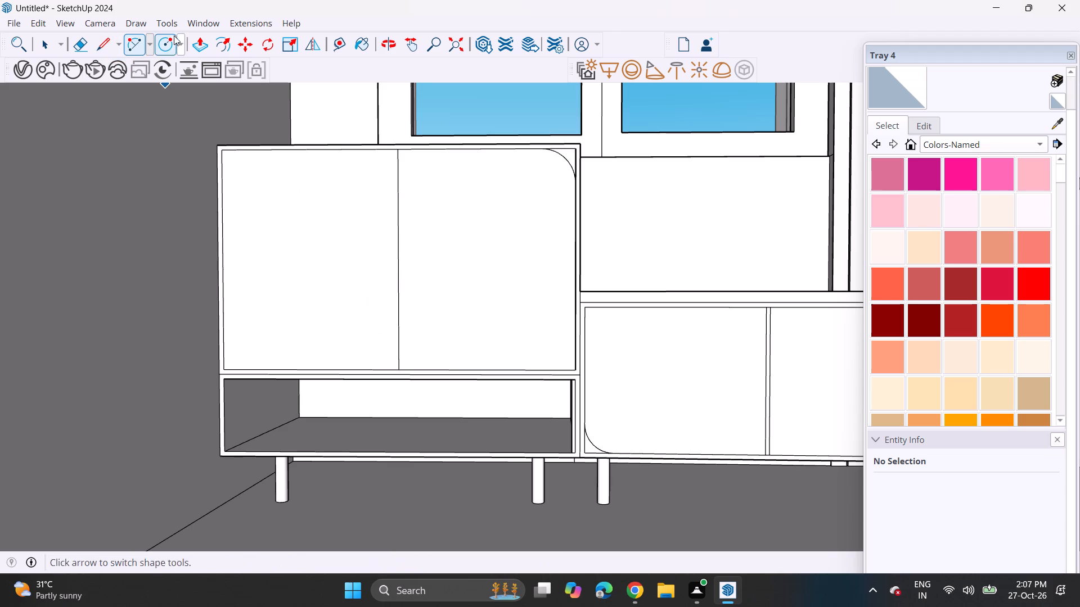
Erase the leftover square corner edges outside the arcs on the low and tall cabinet doors.
left_click(80, 47)
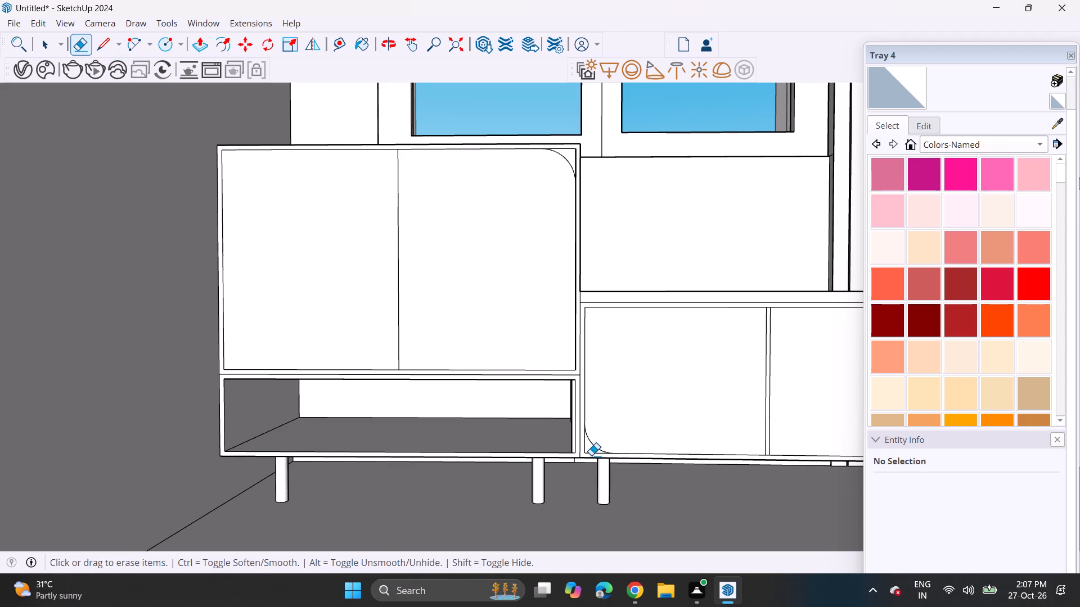
left_click(591, 454)
left_click(584, 452)
scroll(580, 404, "down", 3)
scroll(580, 404, "up", 1)
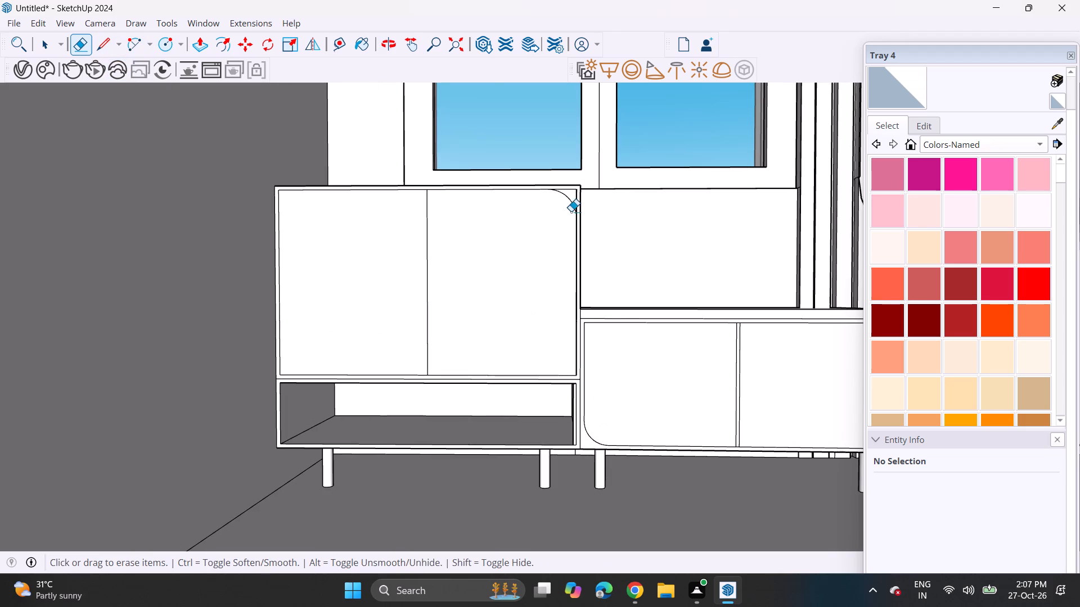
double_click(575, 193)
scroll(524, 275, "up", 1)
scroll(524, 280, "down", 3)
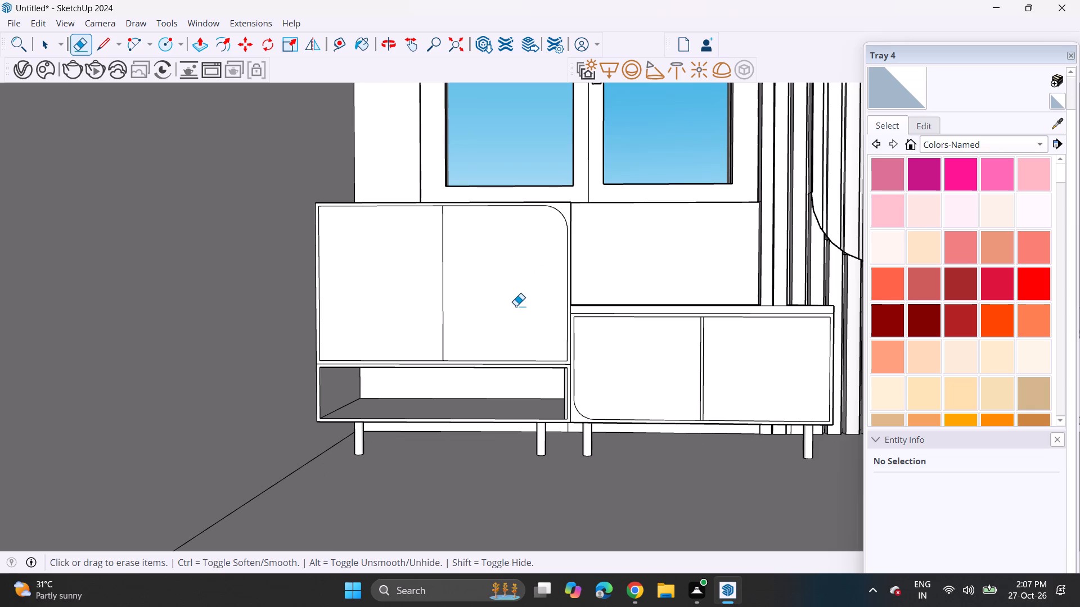
Push/Pull the tall cabinet's top face slightly upward to thicken its top.
middle_click_drag(504, 291, 496, 327)
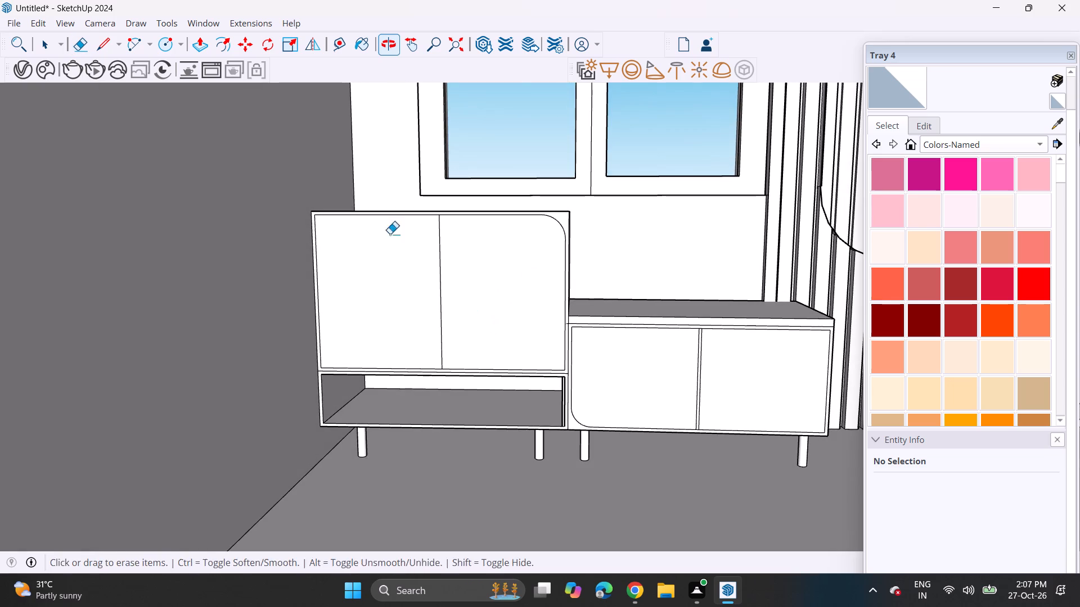
middle_click_drag(332, 223, 336, 257)
left_click(202, 40)
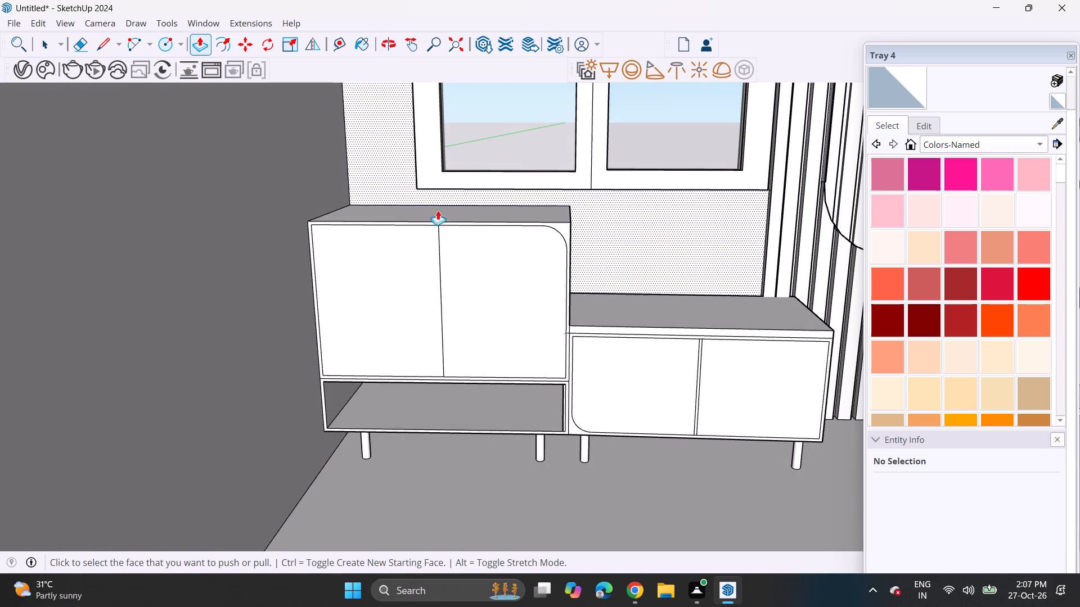
left_click(440, 218)
left_click(442, 213)
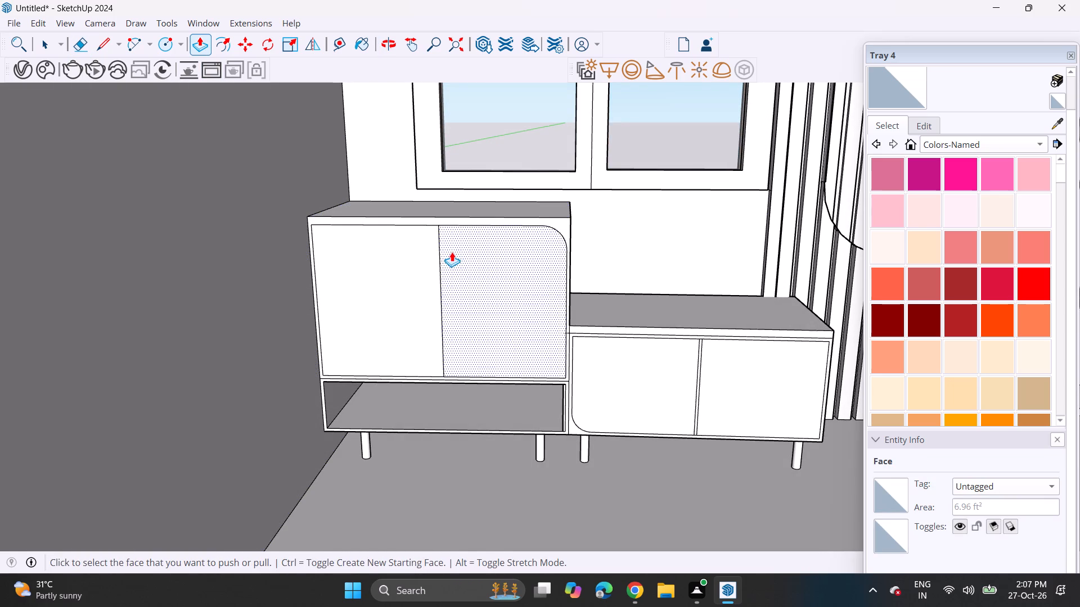
scroll(450, 264, "down", 4)
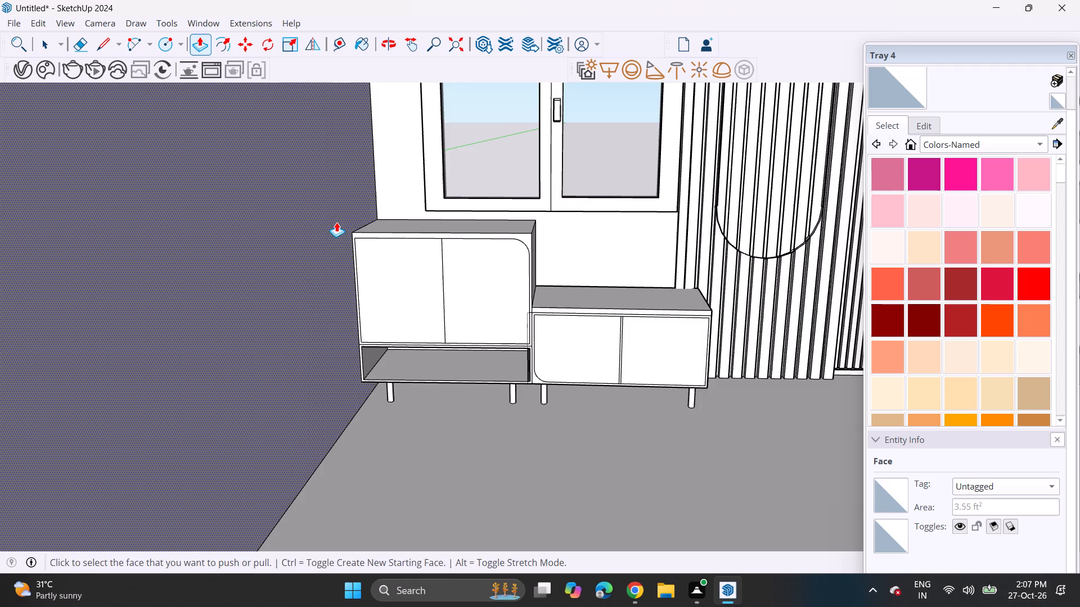
Draw a vertical line on the side wall from the tall cabinet's top front corner up to the ceiling.
middle_click_drag(336, 222, 372, 294)
middle_click_drag(386, 302, 344, 245)
scroll(336, 234, "down", 5)
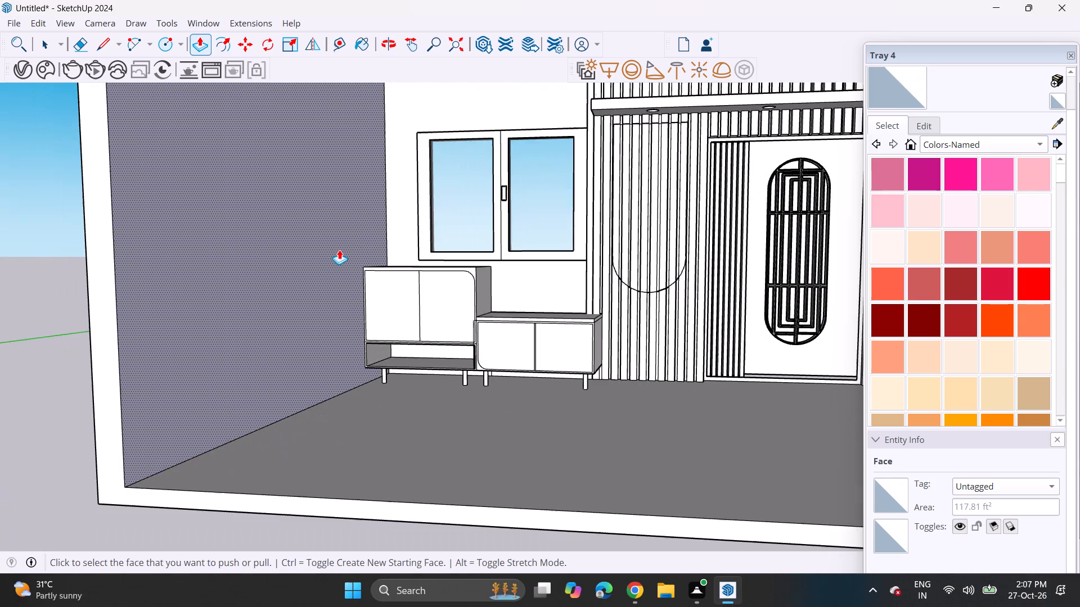
scroll(342, 258, "down", 2)
middle_click_drag(362, 259, 374, 309)
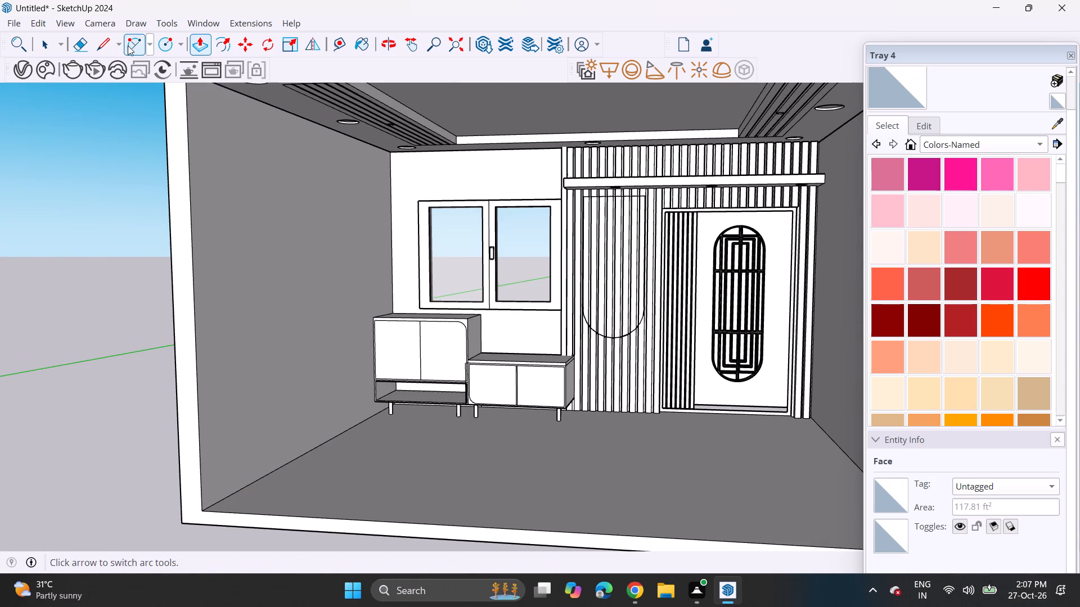
left_click(101, 47)
scroll(353, 278, "up", 6)
scroll(374, 311, "down", 1)
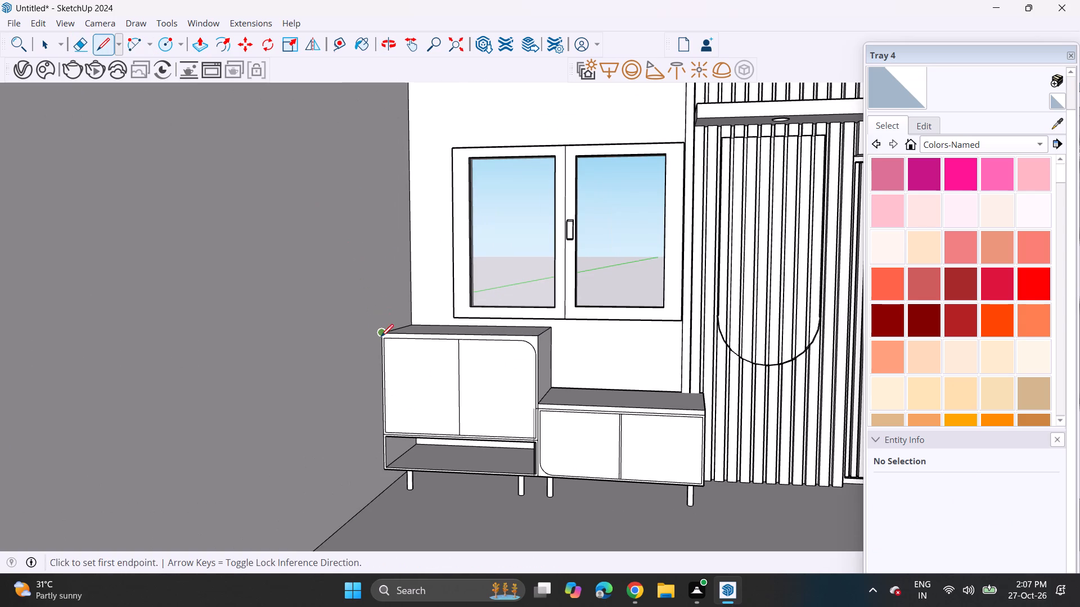
left_click(381, 337)
middle_click_drag(363, 191, 362, 295, "shift")
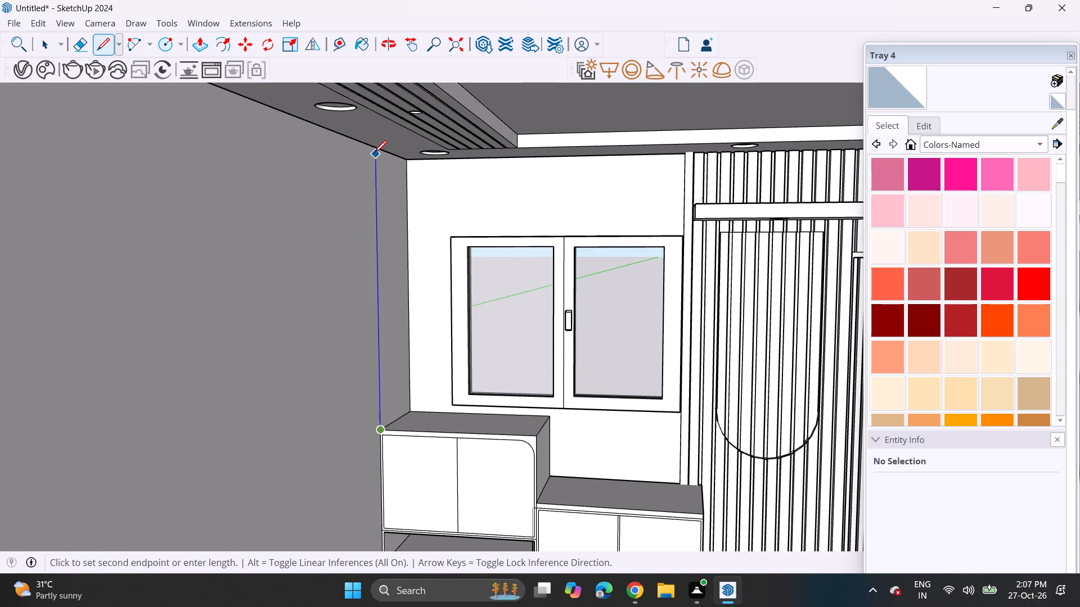
left_click(374, 147)
Continue the side-wall line down along the tall cabinet's front edge to the floor.
middle_click_drag(385, 316, 334, 73)
scroll(333, 66, "up", 1, "shift")
scroll(339, 347, "up", 2)
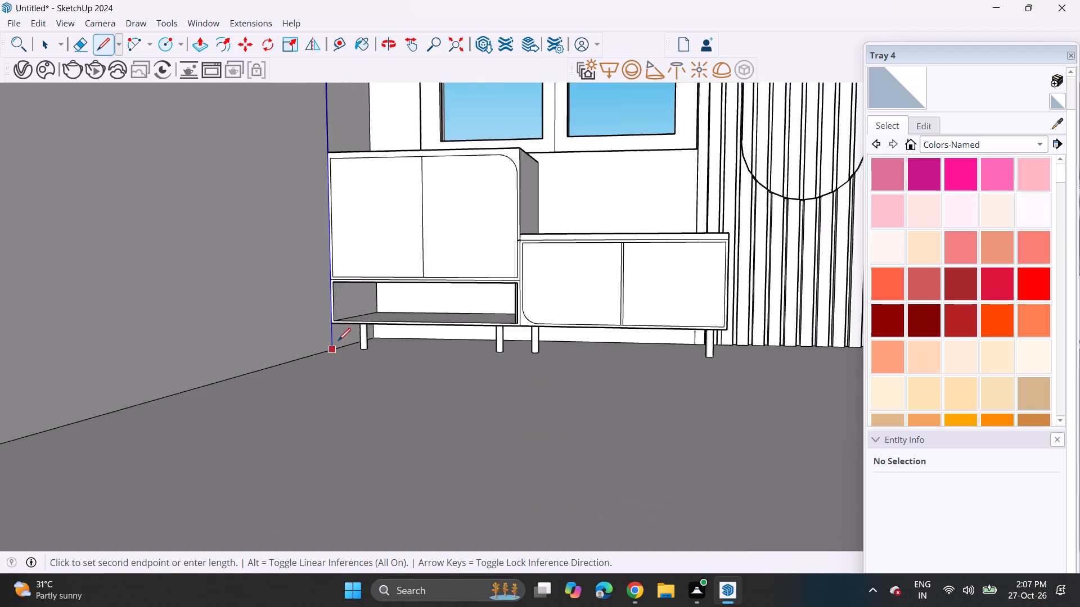
scroll(338, 341, "up", 2)
scroll(334, 319, "down", 1)
scroll(334, 319, "up", 3)
left_click(333, 363)
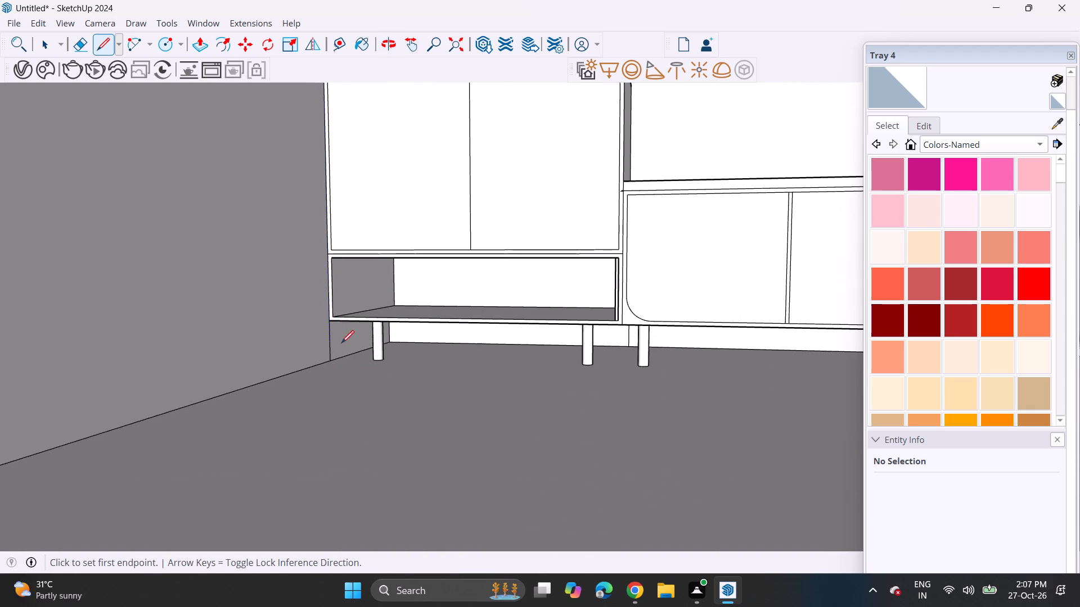
Draw a second vertical line on the side wall from floor to ceiling, close beside the first line.
scroll(330, 350, "up", 10)
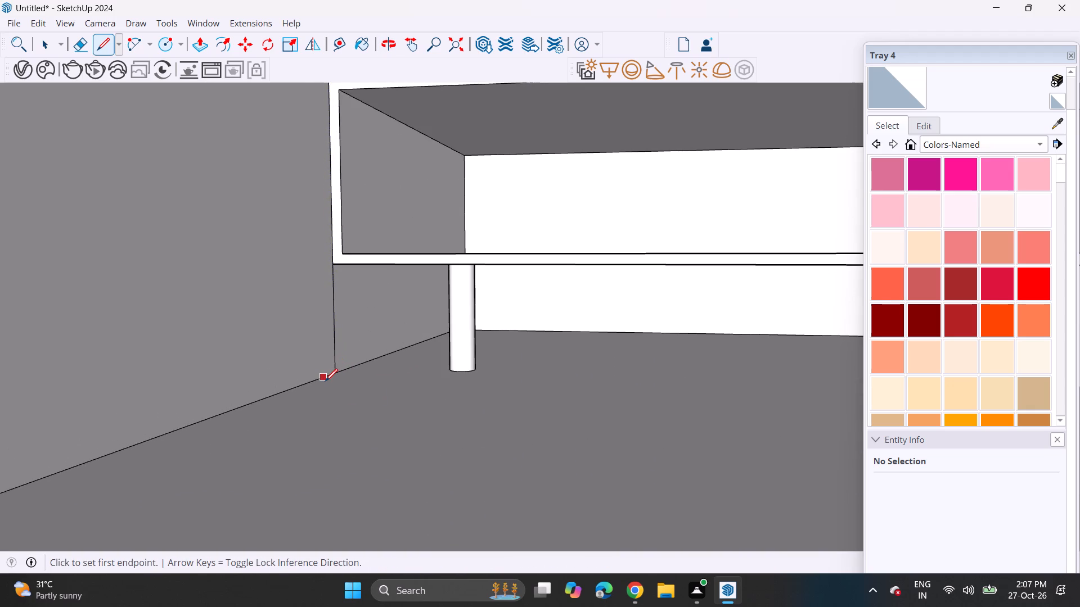
left_click(325, 381)
scroll(313, 275, "down", 4)
scroll(313, 275, "up", 1)
scroll(313, 275, "down", 2)
middle_click_drag(314, 174, 327, 416)
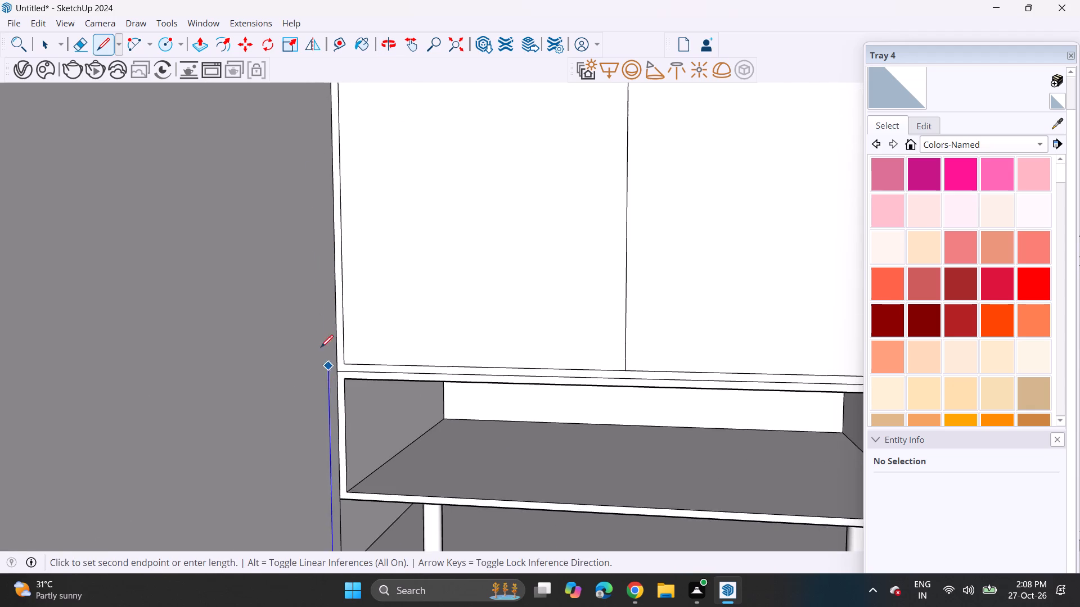
scroll(306, 209, "down", 2)
middle_click_drag(313, 170, 342, 521, "shift")
middle_click_drag(328, 184, 346, 519, "shift")
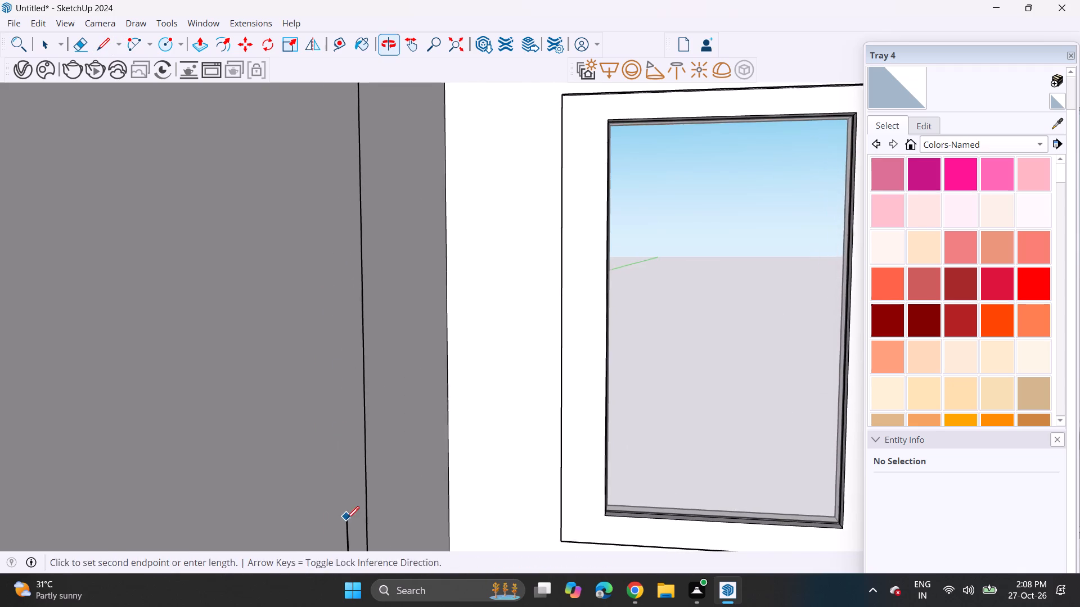
middle_click_drag(339, 296, 332, 253)
middle_click_drag(335, 196, 334, 529, "shift")
scroll(334, 529, "up", 1, "shift")
scroll(332, 515, "down", 1, "shift")
scroll(344, 203, "up", 1)
middle_click_drag(344, 203, 349, 344, "shift")
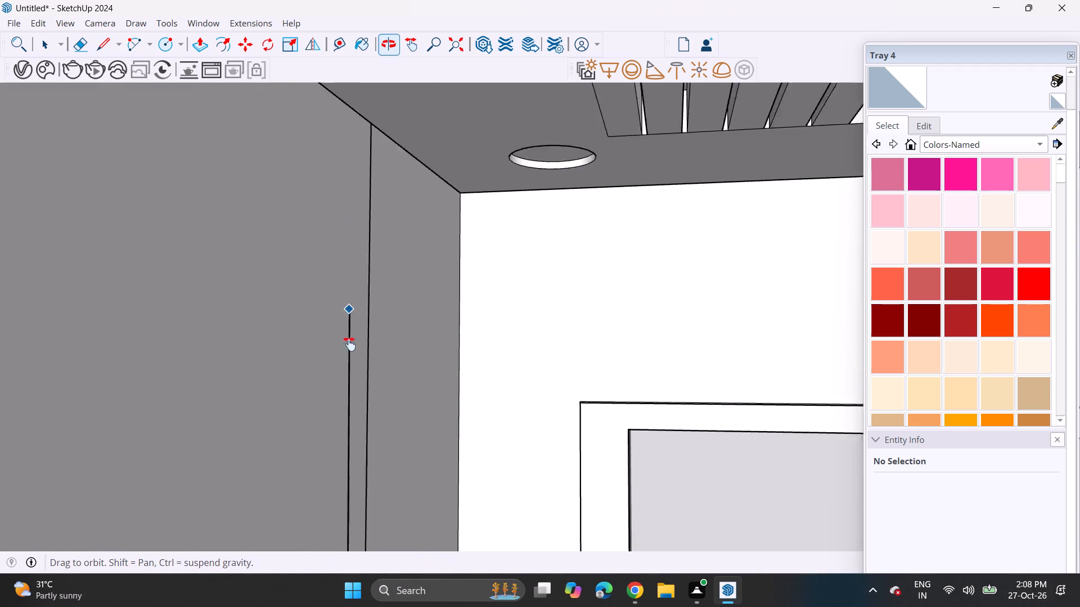
middle_click_drag(349, 344, 346, 446, "shift")
left_click(358, 248)
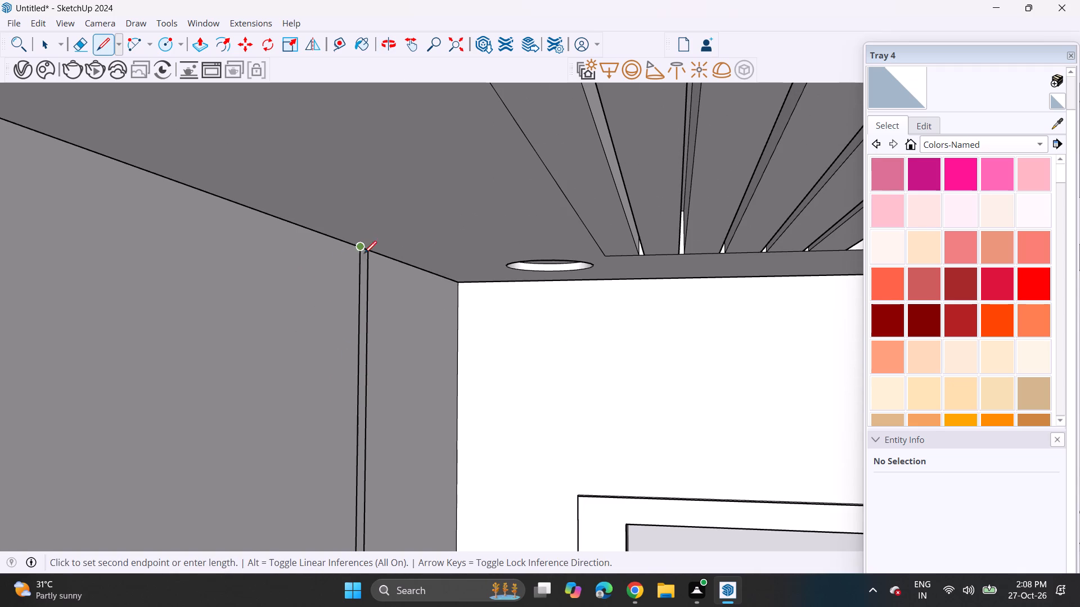
scroll(353, 380, "down", 10)
scroll(377, 478, "up", 1)
middle_click_drag(372, 492, 312, 265)
middle_click_drag(319, 295, 321, 314)
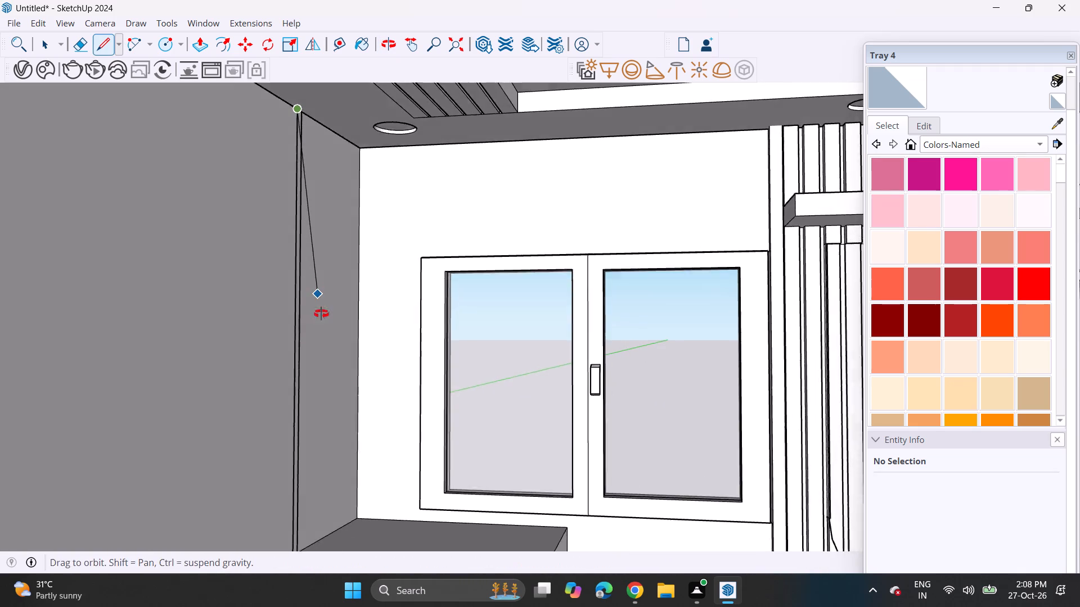
middle_click_drag(321, 314, 295, 357)
scroll(274, 406, "down", 5)
key("space")
Draw a circle on the slatted wall beside the window, overlapping the window frame and the arched panel's edge.
middle_click_drag(334, 481, 301, 424, "shift")
middle_click_drag(295, 406, 309, 406)
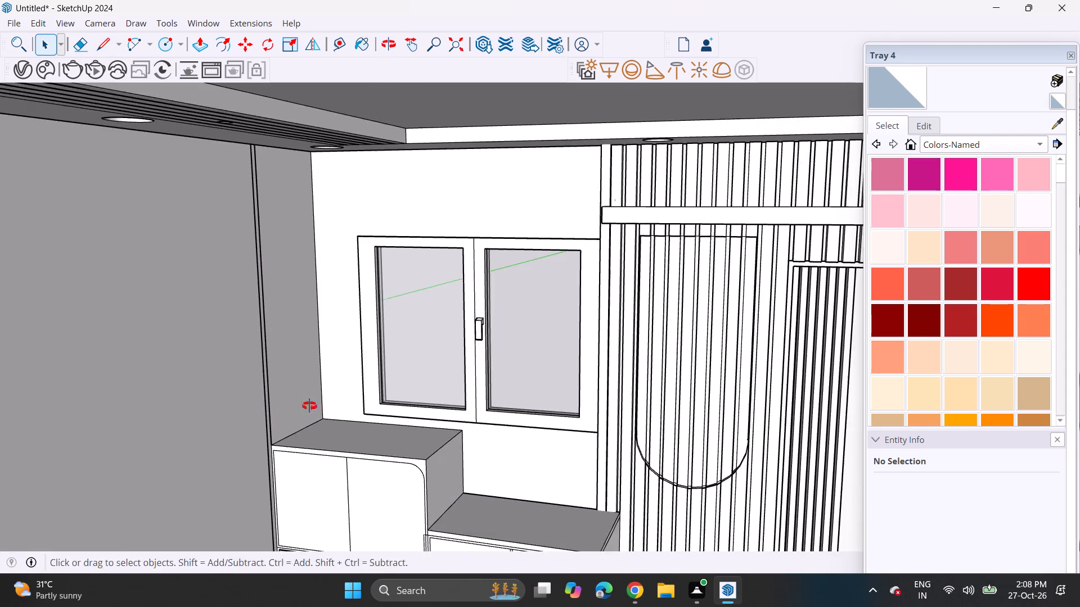
middle_click_drag(309, 406, 399, 391)
middle_click_drag(417, 430, 341, 330, "shift")
scroll(292, 312, "down", 1)
scroll(292, 314, "up", 1)
scroll(292, 317, "down", 2)
middle_click_drag(431, 349, 331, 333)
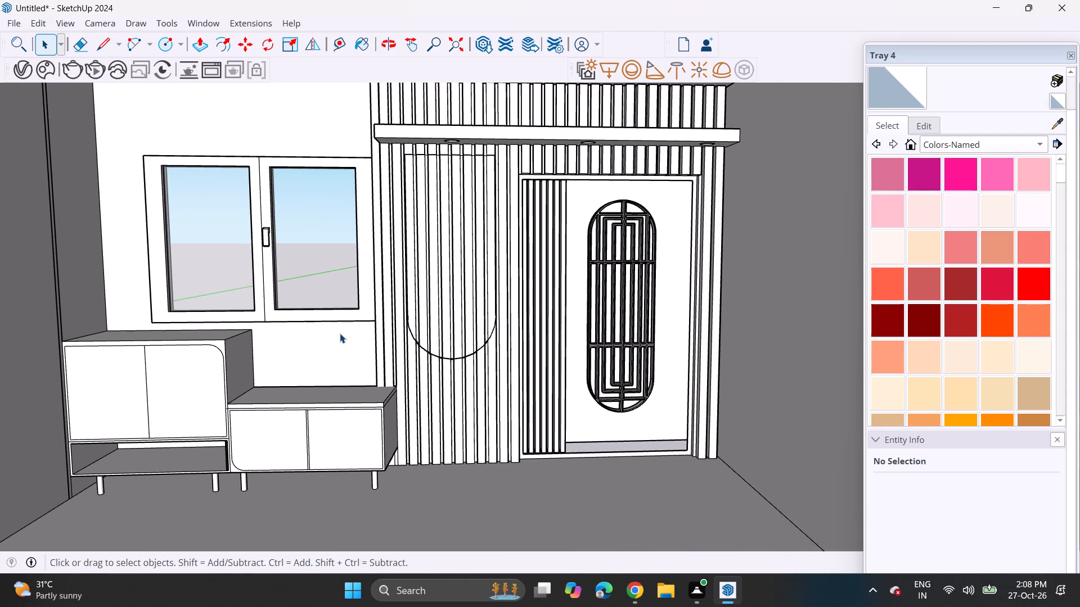
middle_click_drag(341, 333, 405, 326, "shift")
scroll(405, 326, "down", 3)
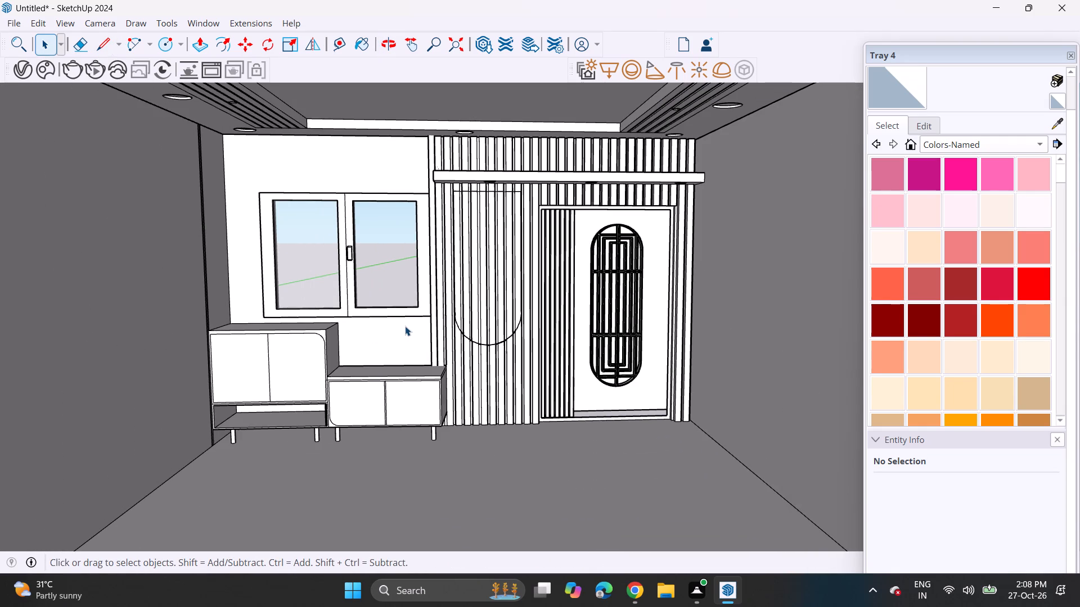
left_click(160, 43)
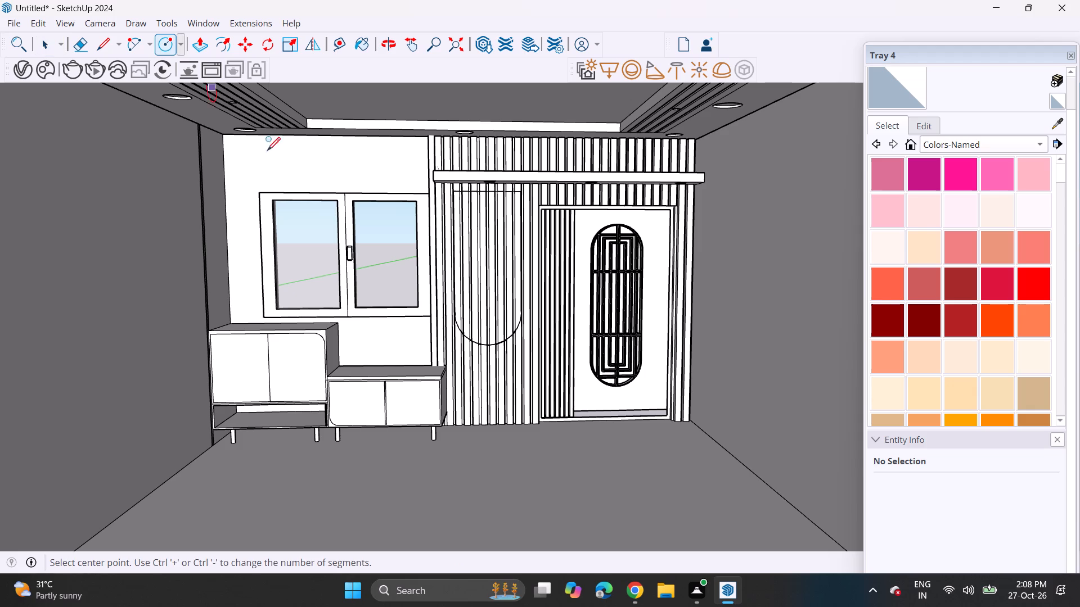
scroll(423, 260, "up", 9)
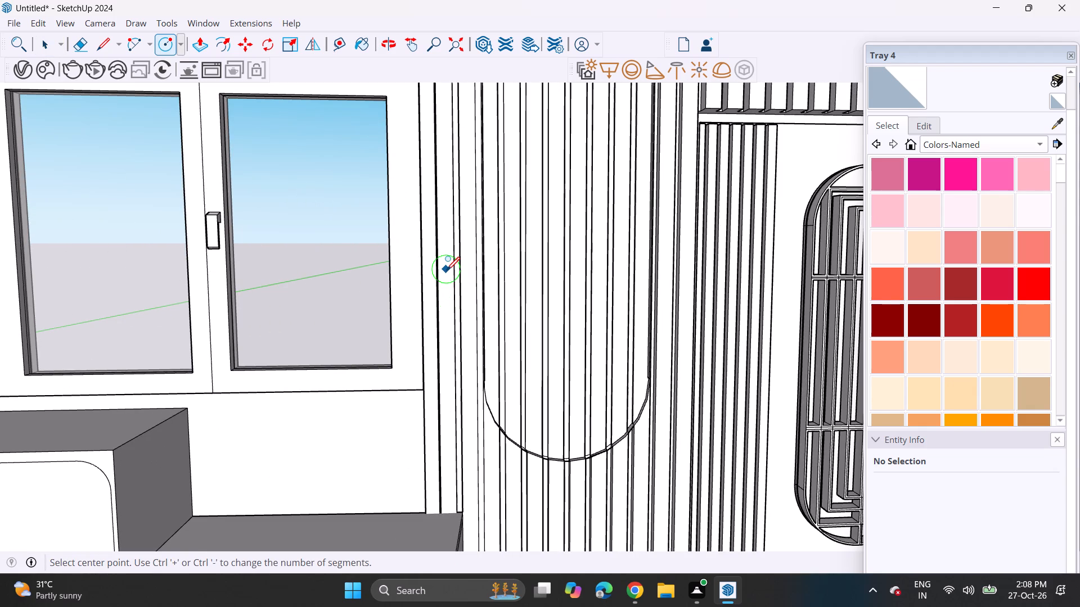
left_click(445, 269)
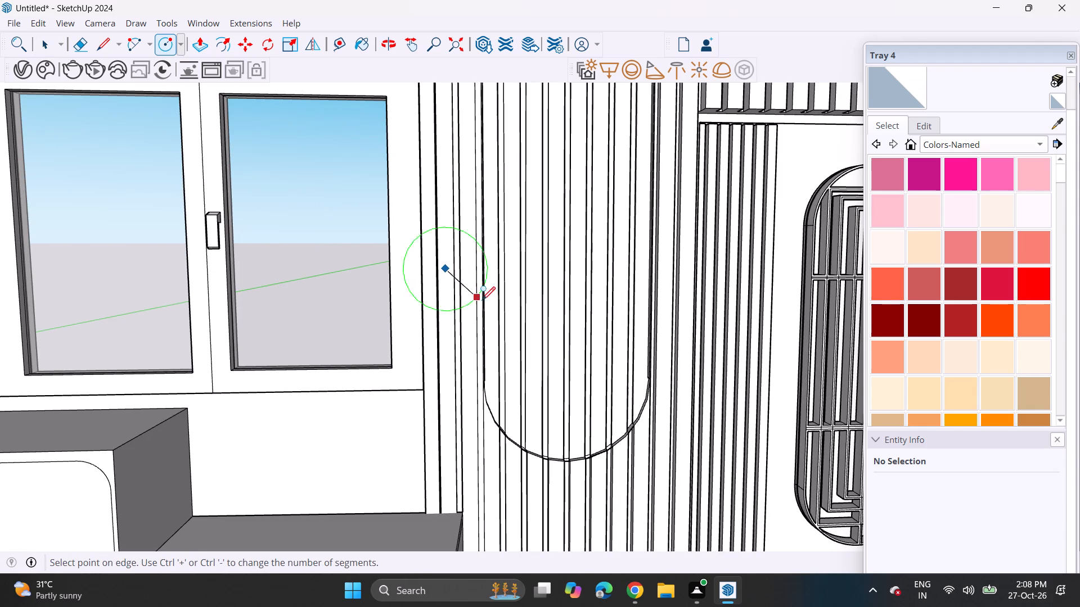
left_click(503, 312)
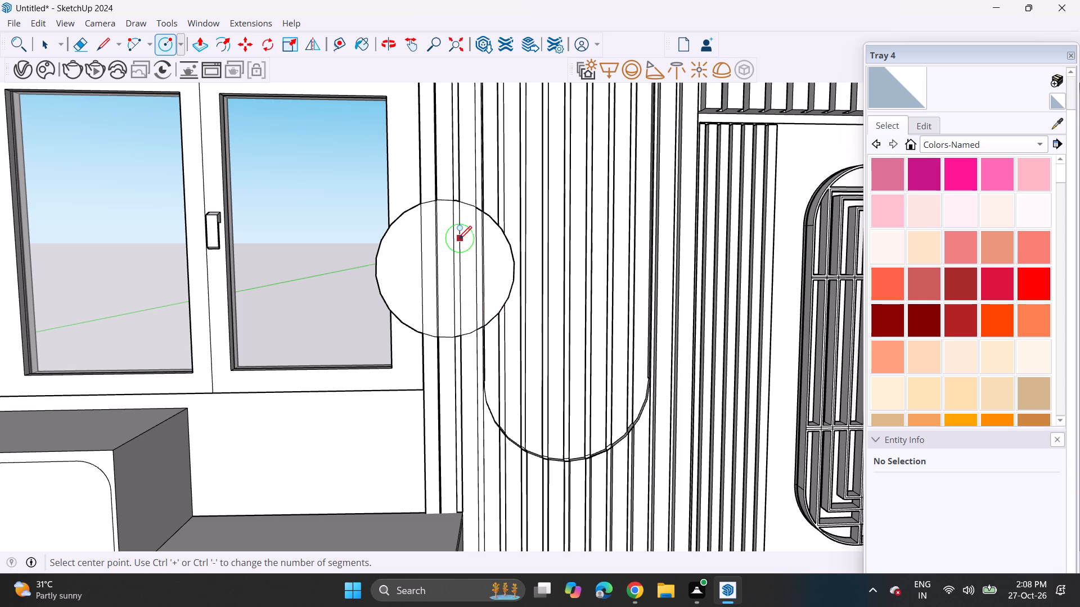
middle_click_drag(460, 238, 425, 292)
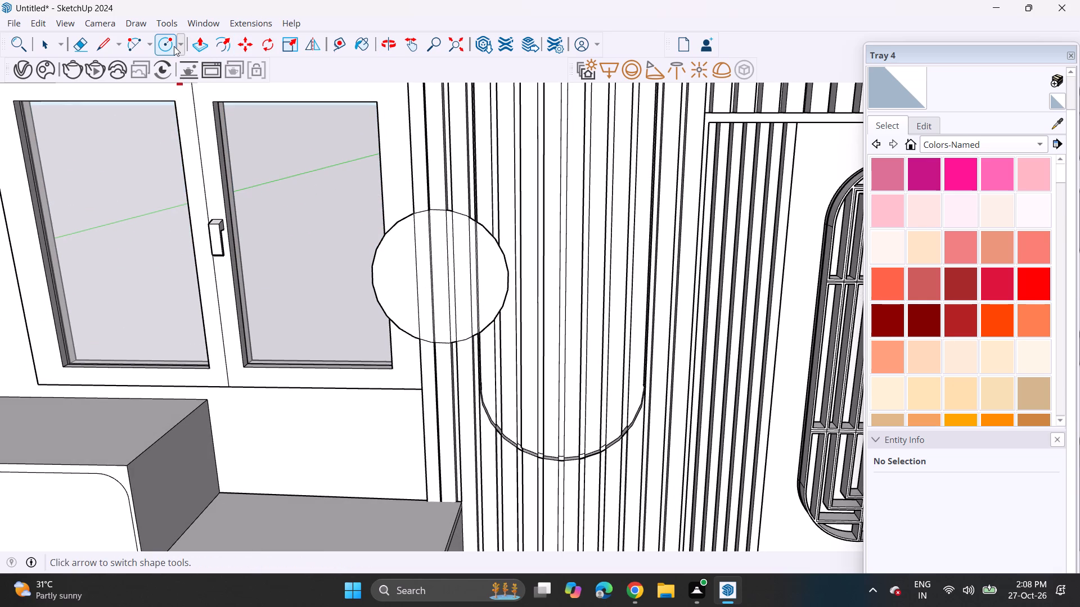
Push/Pull the circle's segments outward from the slatted wall one by one to give the disc thickness.
left_click(208, 43)
middle_click_drag(442, 228, 415, 273)
scroll(400, 283, "up", 3)
left_click(400, 283)
left_click(394, 290)
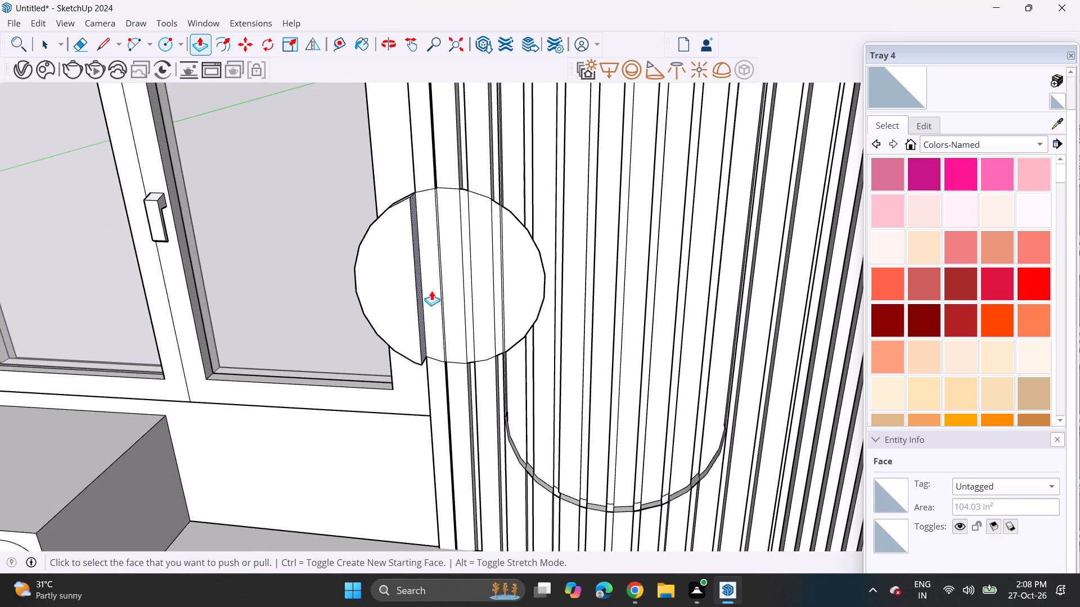
double_click(431, 291)
double_click(453, 298)
double_click(465, 306)
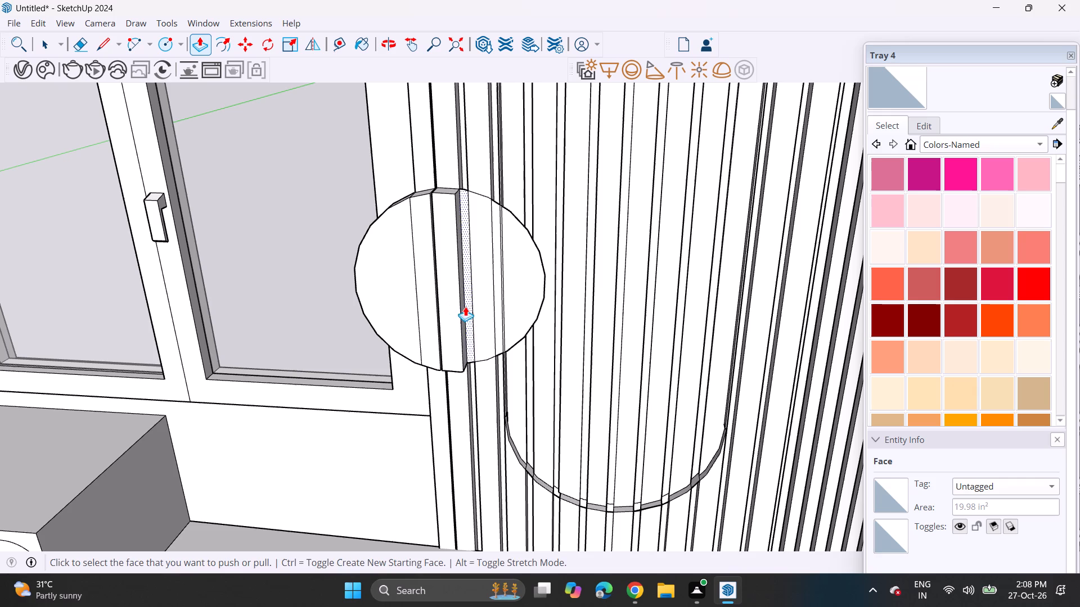
double_click(481, 300)
double_click(498, 297)
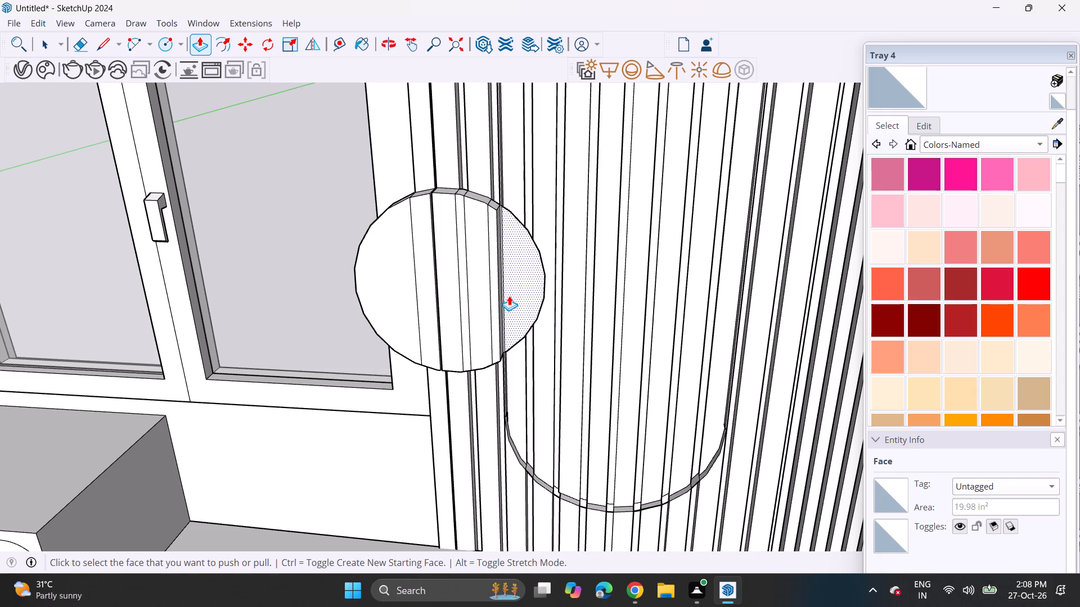
scroll(509, 296, "up", 3)
scroll(508, 296, "down", 1)
scroll(508, 296, "up", 7)
double_click(495, 295)
double_click(517, 290)
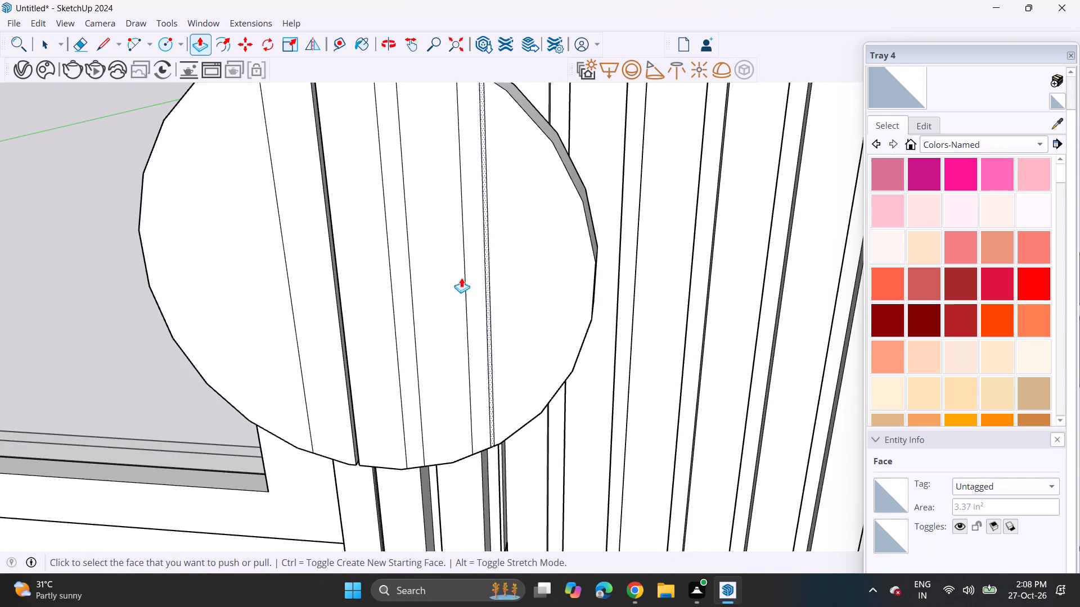
Push/Pull the remaining narrow sliver of the disc level with the neighbouring segments.
middle_click_drag(443, 271, 494, 206)
scroll(488, 214, "up", 2)
scroll(489, 204, "down", 5)
scroll(402, 305, "up", 4)
middle_click_drag(401, 346, 438, 357)
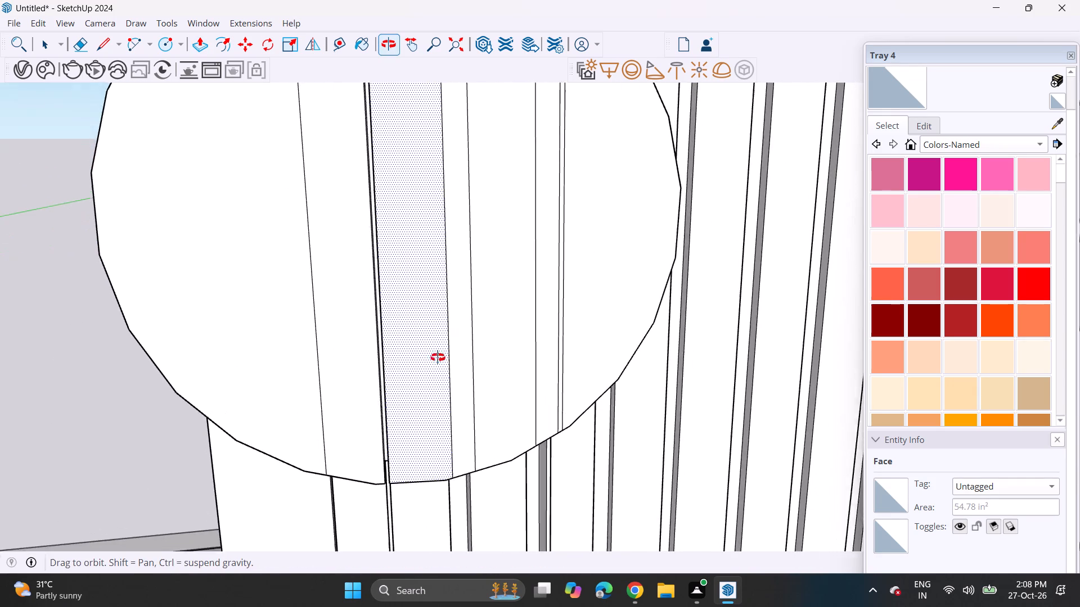
middle_click_drag(438, 357, 426, 360)
scroll(364, 386, "up", 4)
middle_click_drag(391, 357, 411, 364)
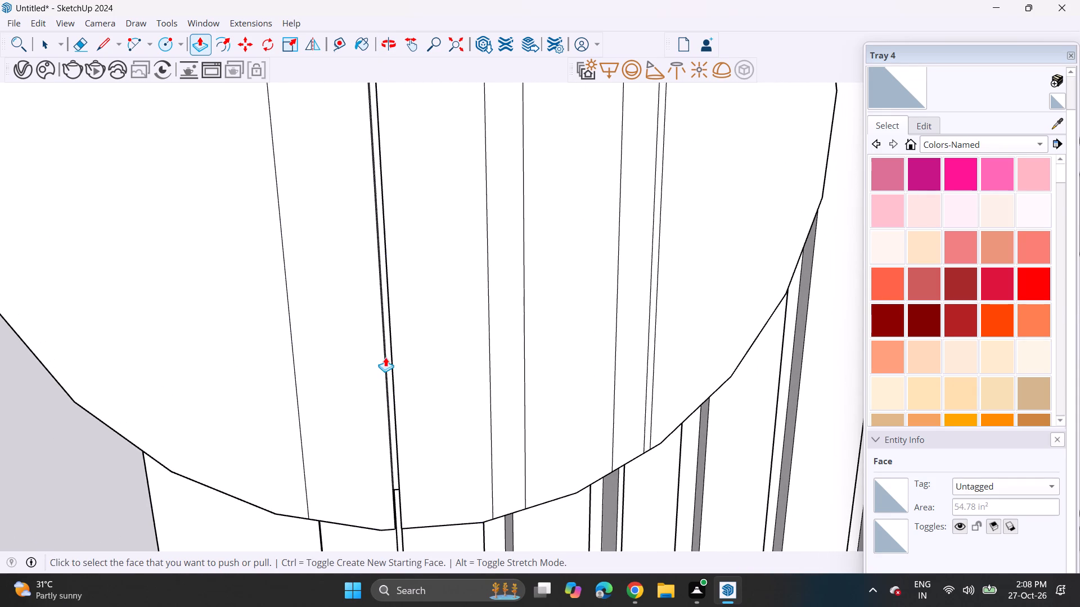
double_click(387, 357)
middle_click_drag(450, 348, 393, 344)
scroll(379, 315, "down", 10)
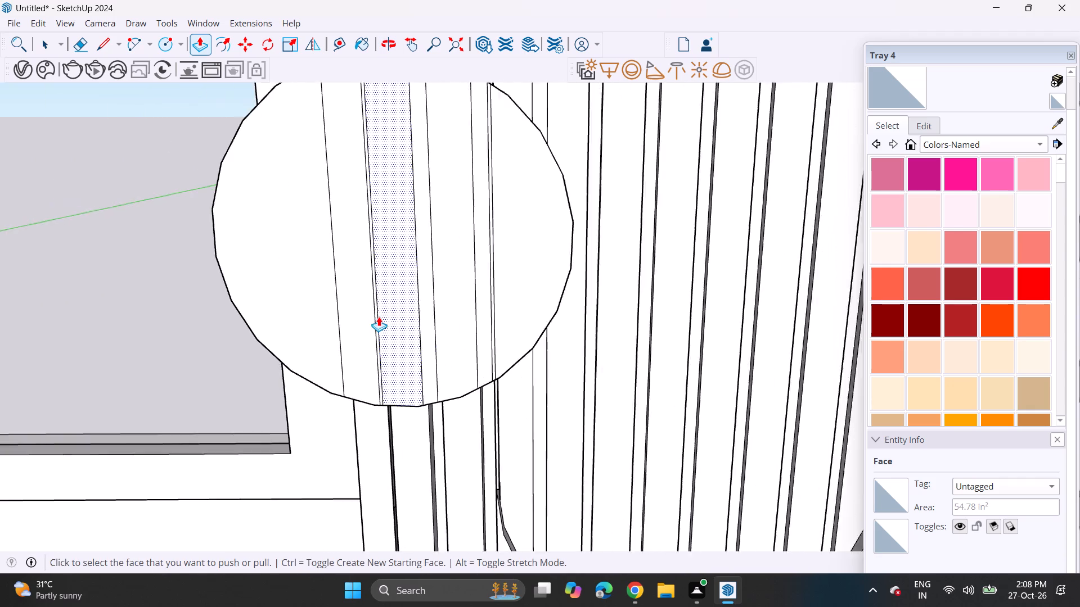
scroll(379, 316, "down", 3)
Erase the vertical dividing edges across the disc's front to leave one clean circular face.
left_click(79, 44)
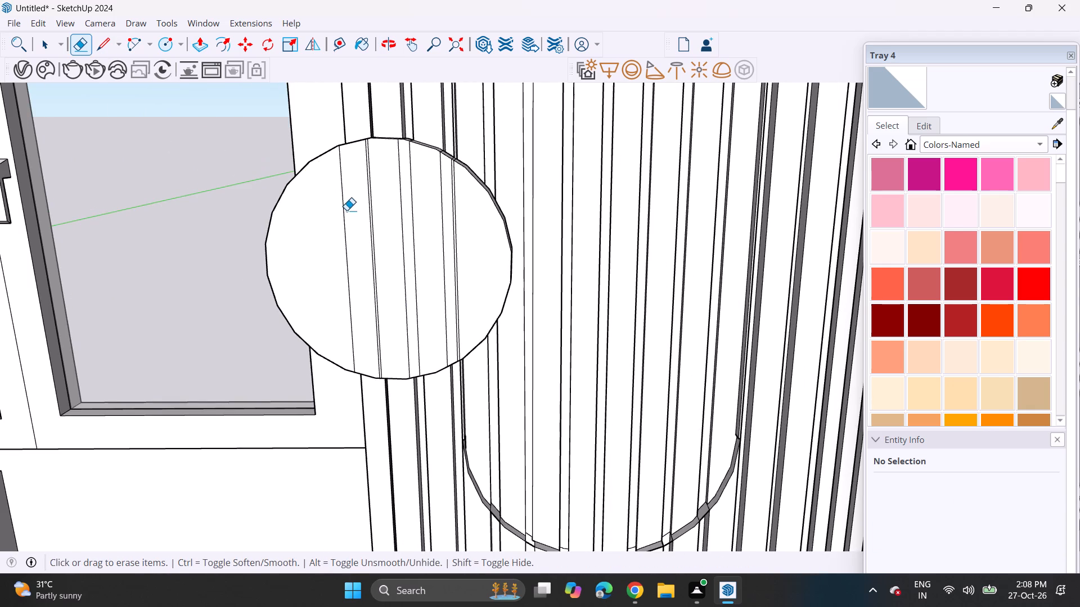
left_click_drag(346, 210, 462, 231)
left_click_drag(436, 232, 337, 243)
Examine the finished disc against the slatted wall, window and arched panel from several distances and angles.
scroll(374, 278, "down", 5)
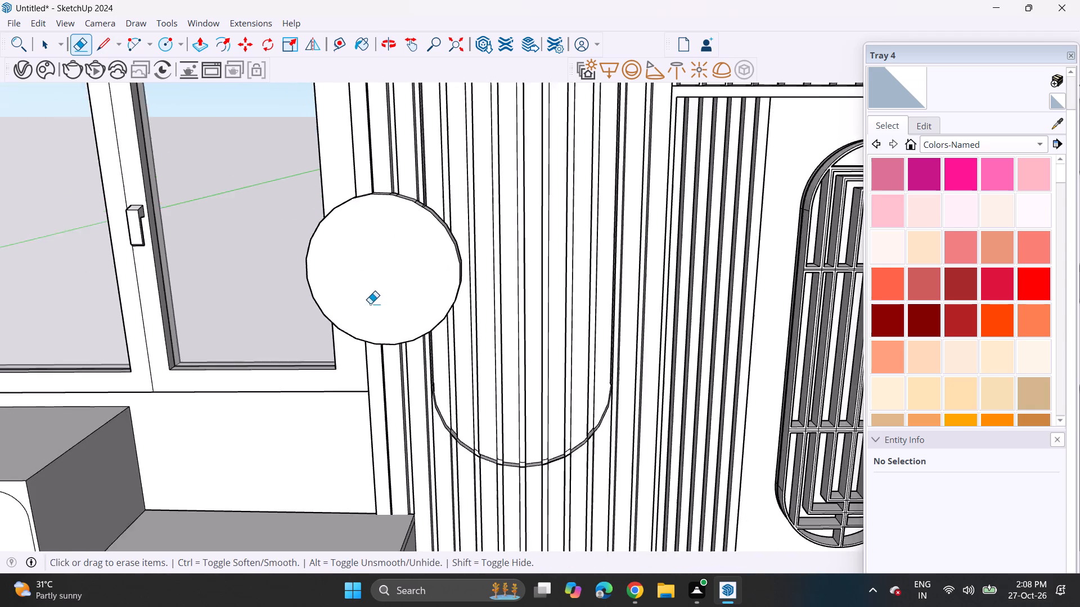
scroll(370, 303, "down", 8)
scroll(377, 327, "up", 1)
middle_click_drag(379, 327, 408, 284)
scroll(408, 284, "up", 2)
scroll(408, 284, "down", 7)
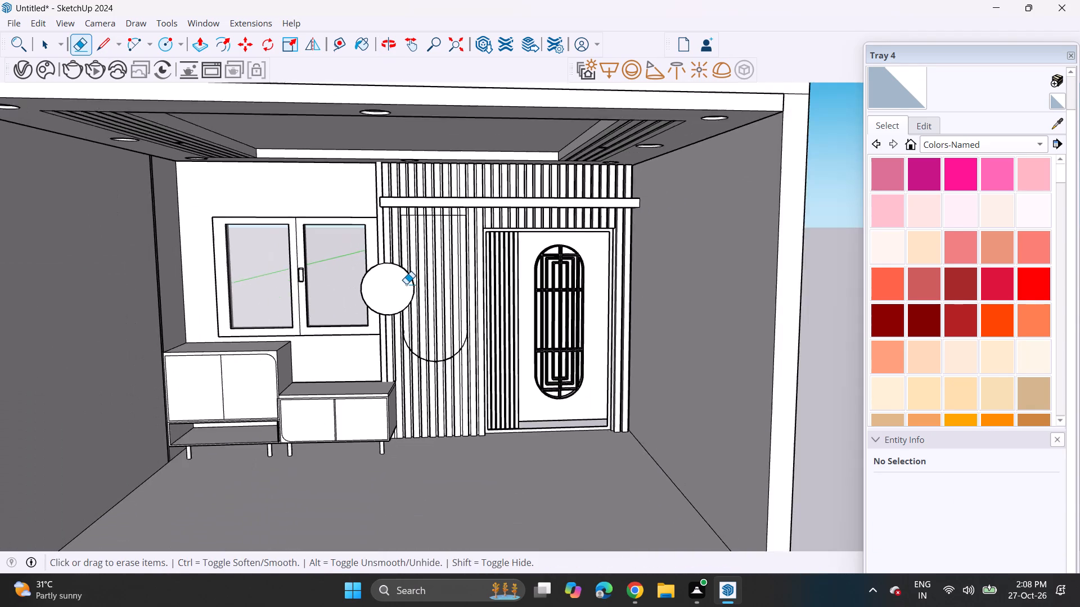
scroll(406, 284, "down", 1)
scroll(433, 289, "up", 7)
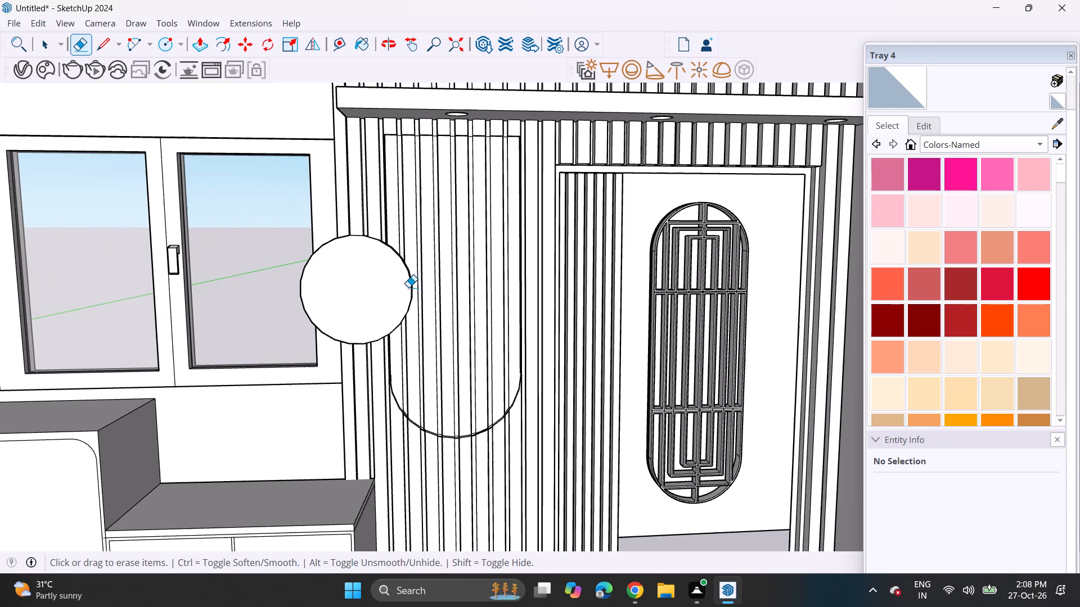
scroll(408, 287, "up", 2)
middle_click_drag(473, 262, 330, 346)
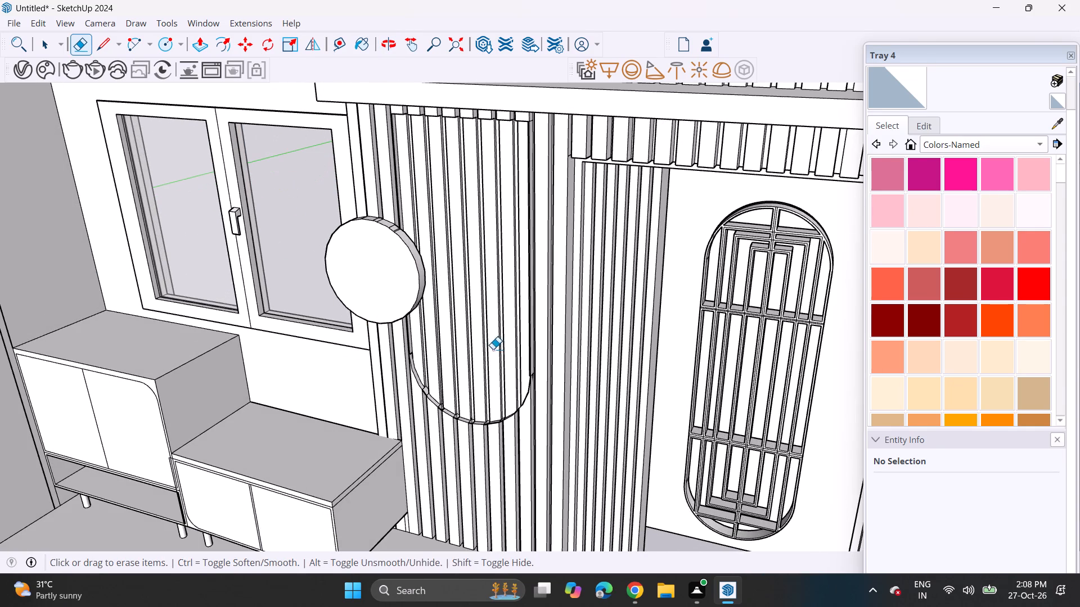
Push/Pull the raised arched panel's vertical strips one after another by the same small distance.
scroll(491, 349, "up", 3)
scroll(375, 369, "up", 3)
scroll(374, 352, "down", 1)
scroll(373, 293, "up", 1)
left_click(202, 42)
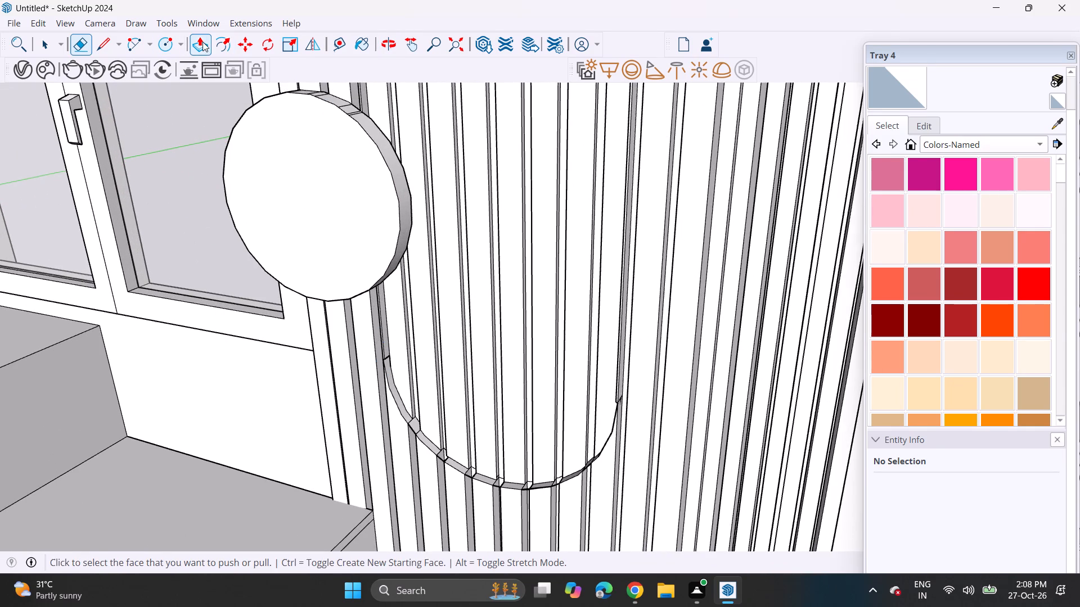
scroll(373, 246, "up", 3)
left_click(410, 431)
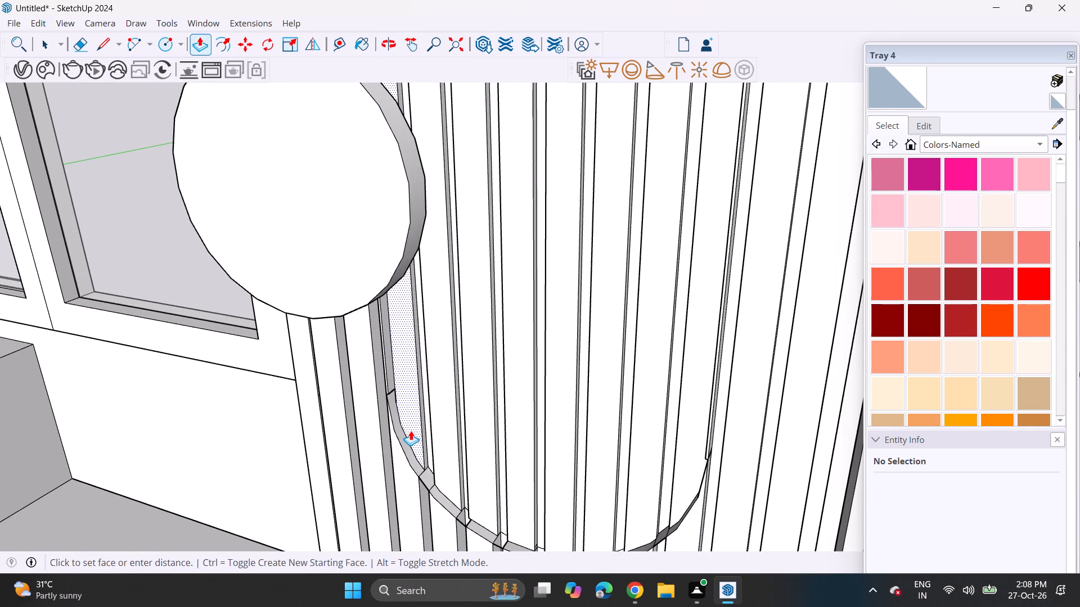
left_click(413, 426)
double_click(447, 450)
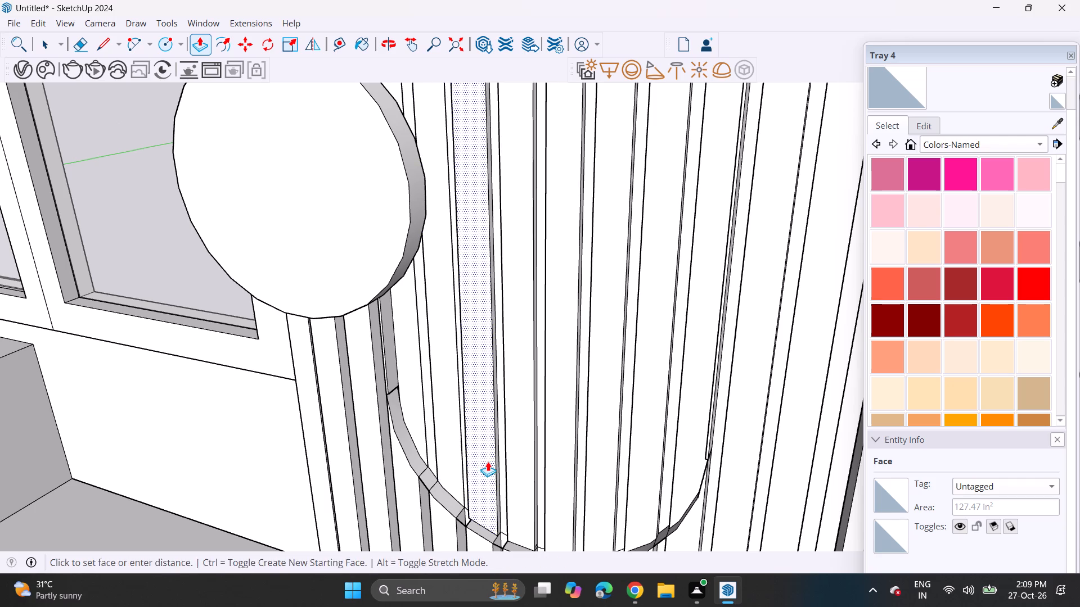
double_click(488, 461)
double_click(526, 474)
double_click(571, 473)
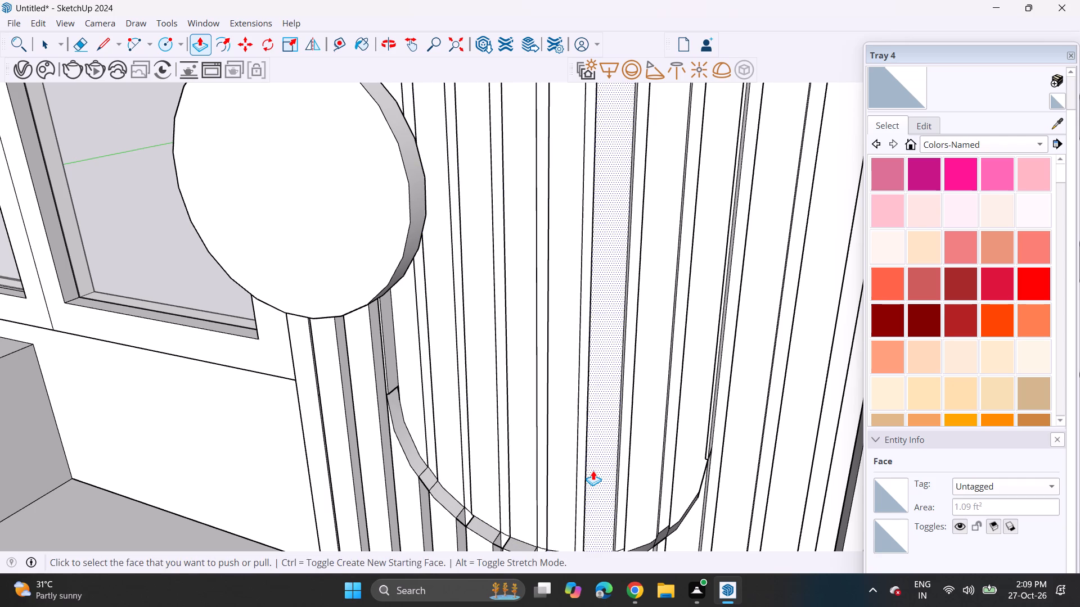
double_click(593, 470)
double_click(643, 463)
double_click(678, 446)
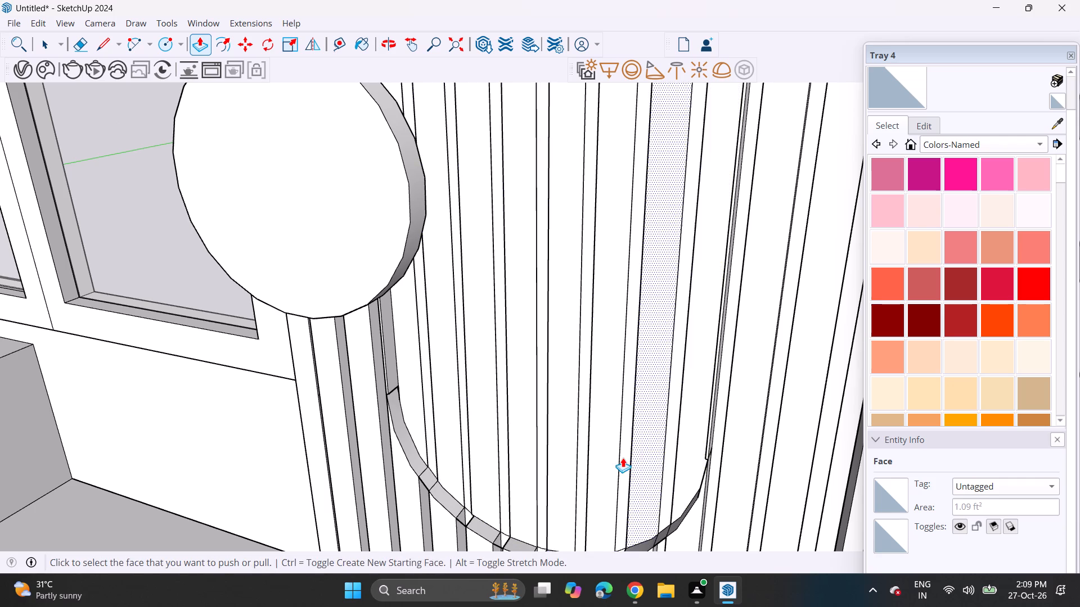
Examine the arched panel up close and the complete room from the front.
middle_click_drag(623, 458, 642, 348)
scroll(791, 382, "up", 1)
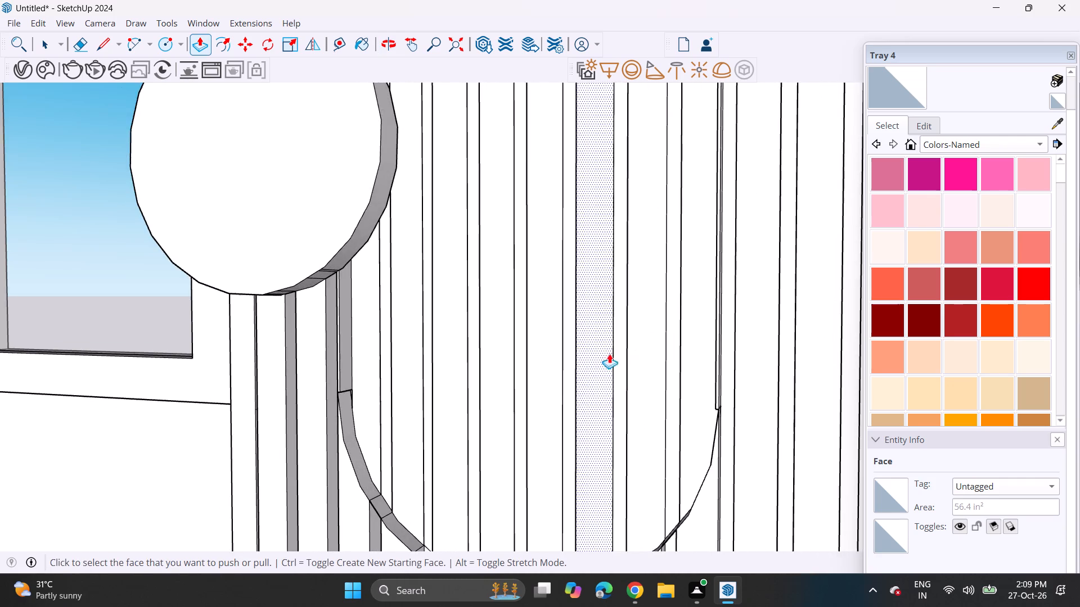
scroll(607, 359, "down", 13)
scroll(568, 407, "up", 1)
middle_click_drag(568, 407, 632, 390)
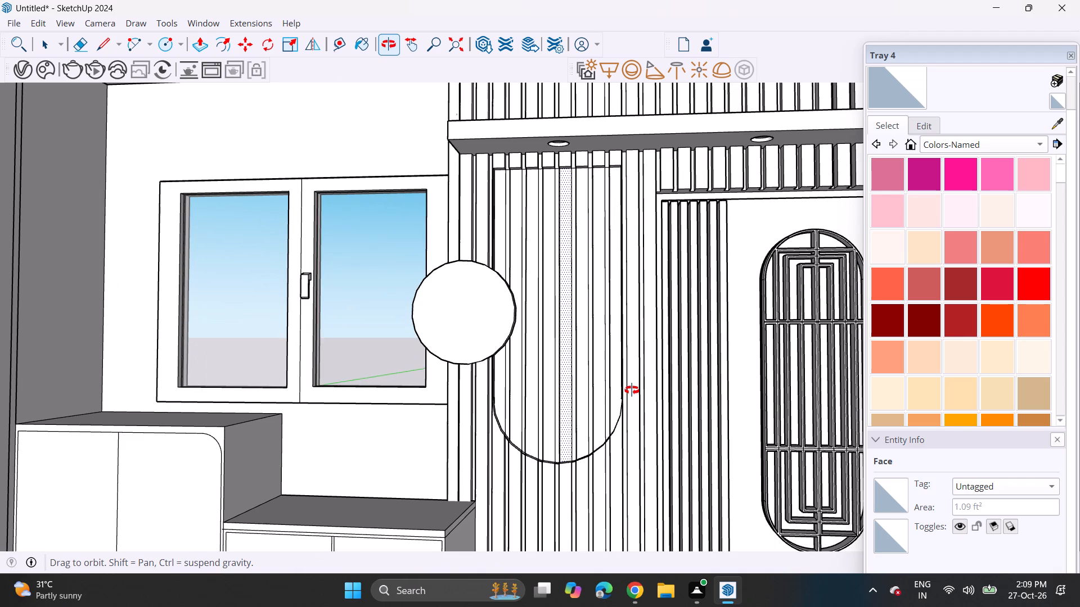
middle_click_drag(632, 390, 645, 398)
scroll(627, 393, "down", 1)
scroll(626, 396, "up", 1)
scroll(626, 399, "down", 3)
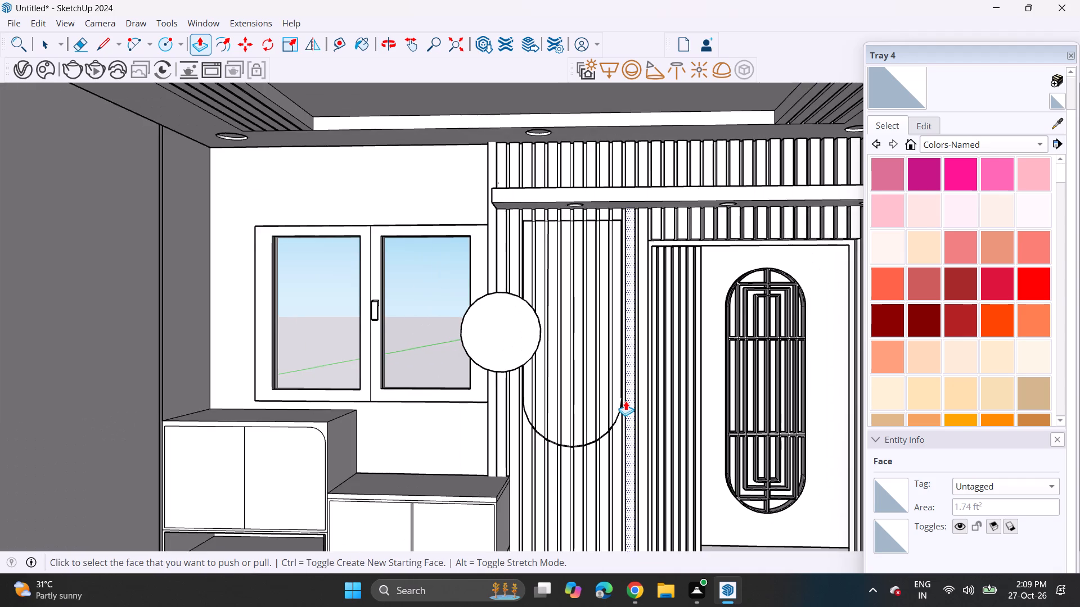
scroll(625, 401, "down", 5)
middle_click_drag(622, 401, 512, 395, "shift")
scroll(512, 400, "down", 1)
middle_click_drag(518, 417, 542, 429)
middle_click_drag(542, 427, 544, 374, "shift")
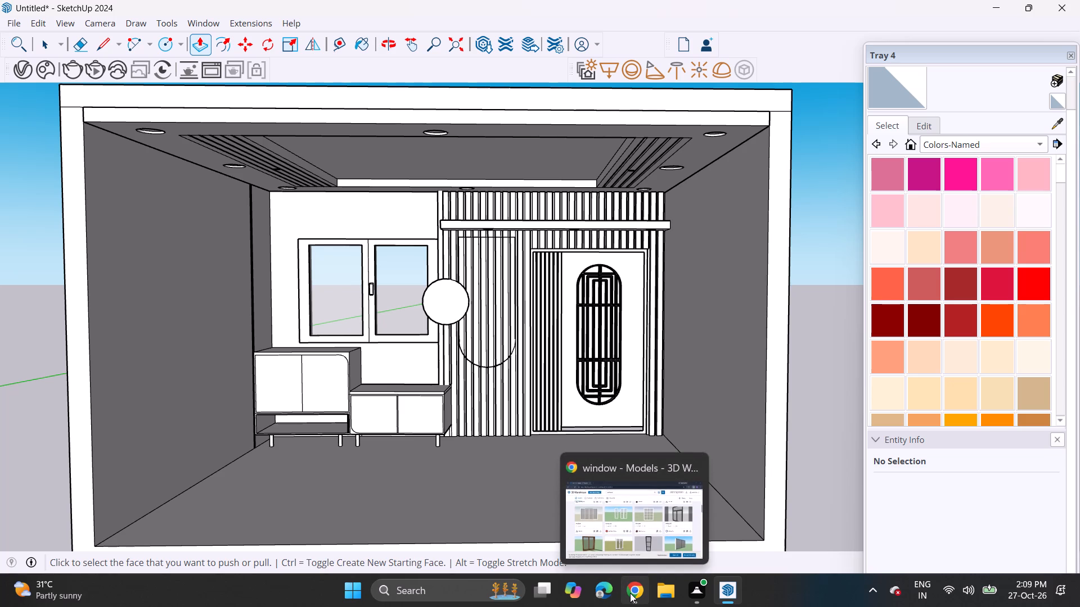
Switch to 3D Warehouse in Chrome, search for "door handle" and download the 62 KB DOOR HANDLE lever model.
left_click(630, 593)
left_click(698, 121)
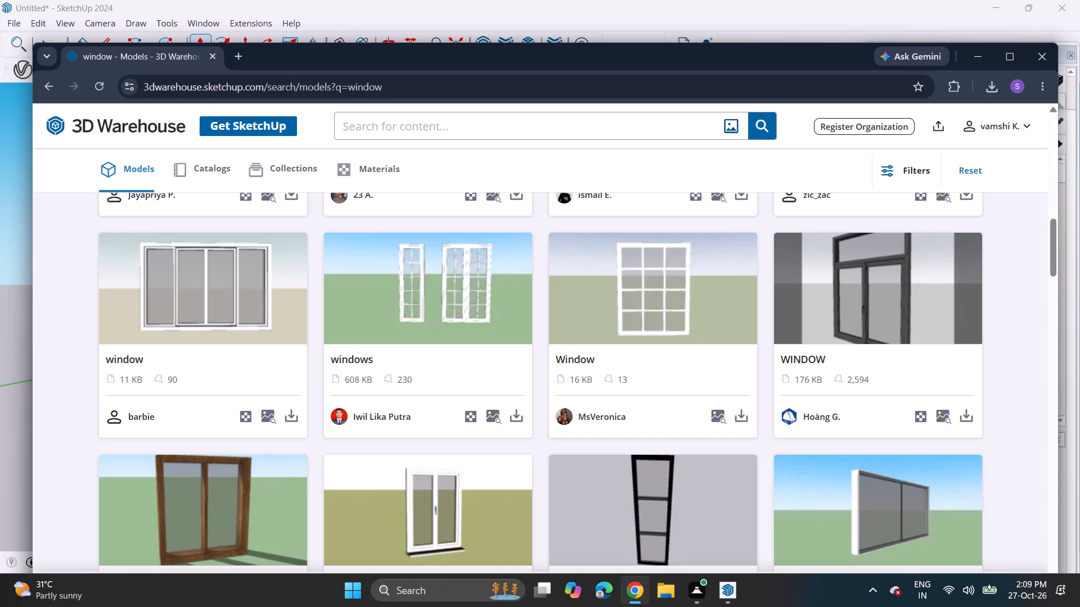
type("door")
key("space")
type("handle")
key("Return")
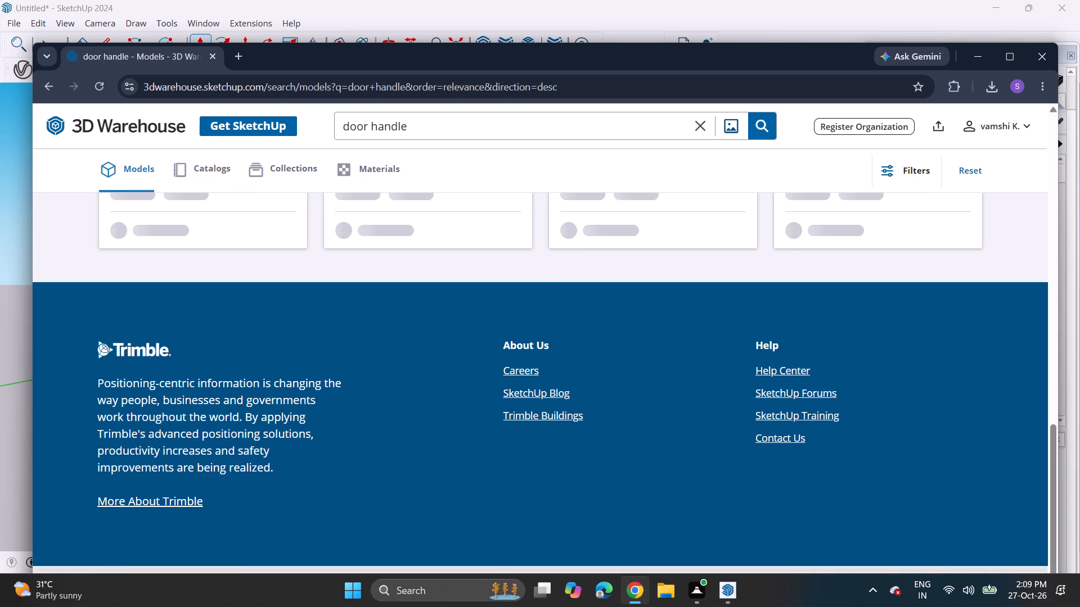
scroll(619, 265, "up", 14)
scroll(619, 265, "down", 1)
scroll(619, 265, "up", 4)
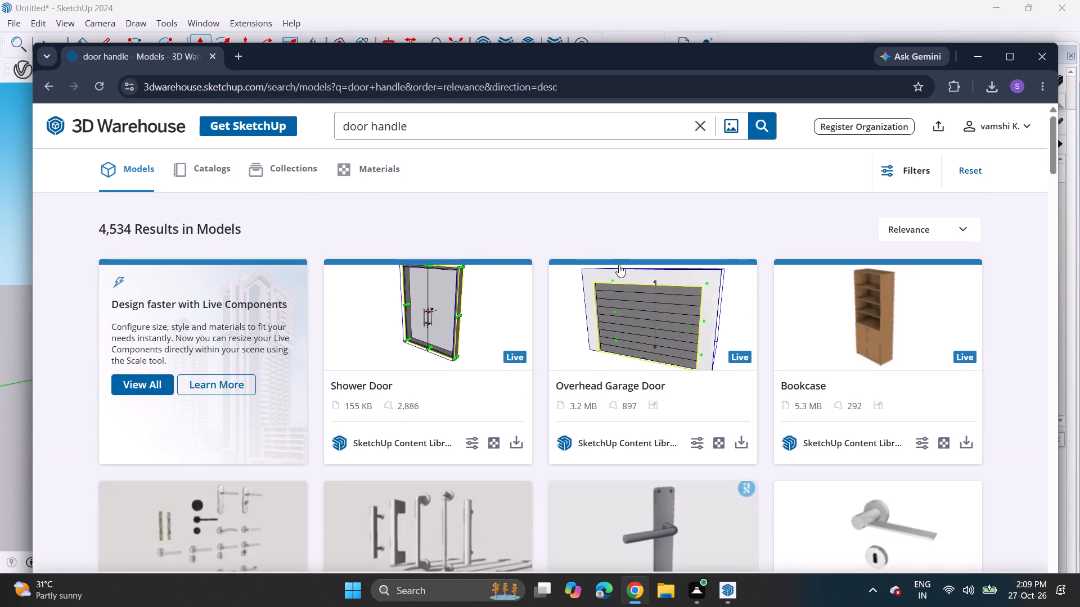
scroll(563, 396, "down", 6)
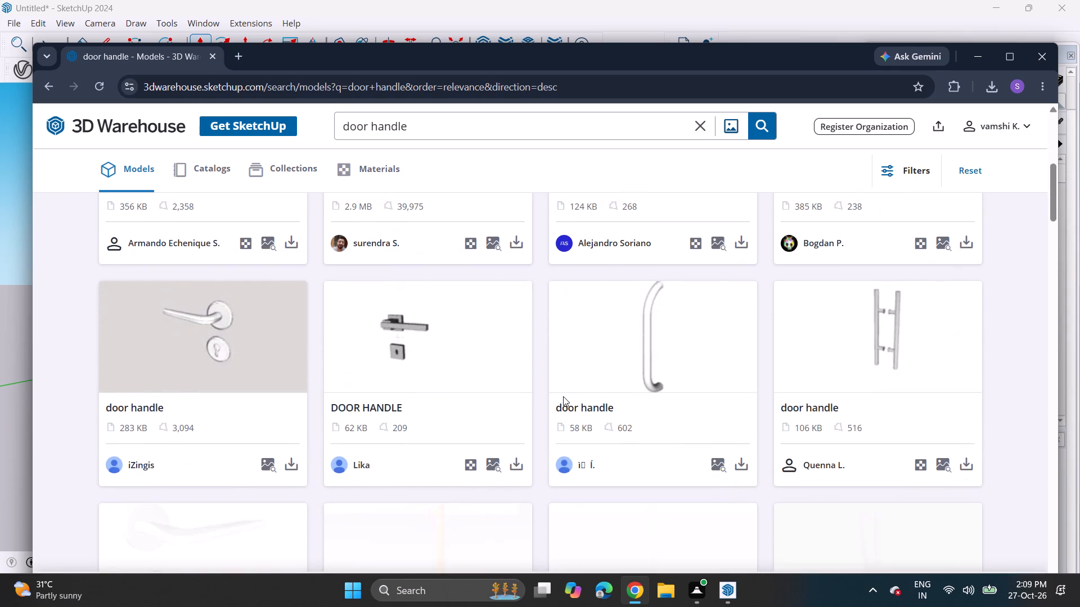
scroll(563, 396, "down", 1)
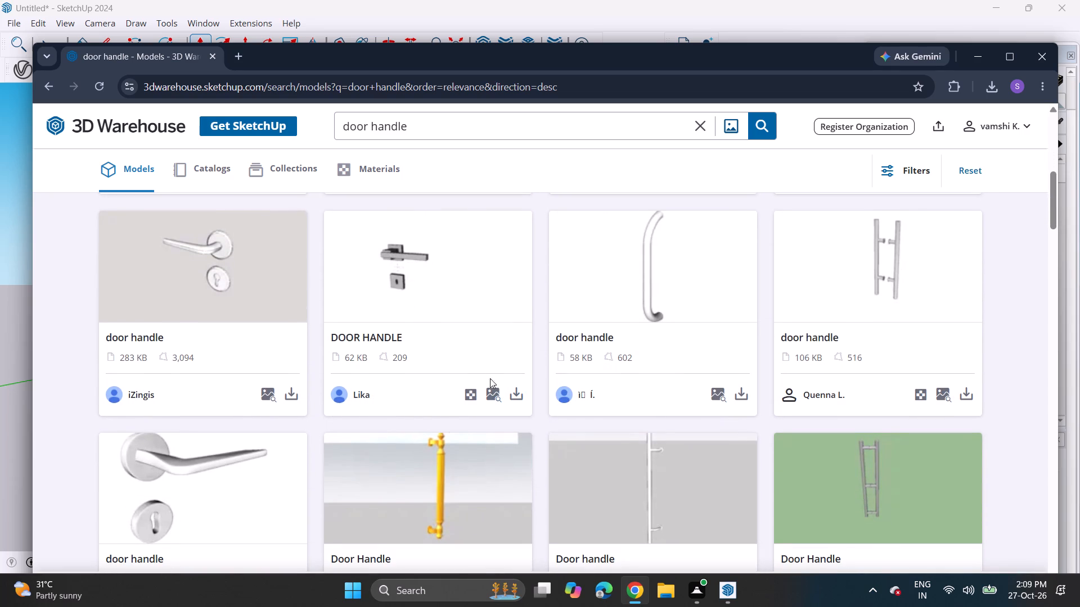
left_click(520, 392)
left_click(542, 429)
Switch back to SketchUp, import the door handle file Untitled (25) from Downloads and place it near the base of the door's slatted strip.
left_click(721, 595)
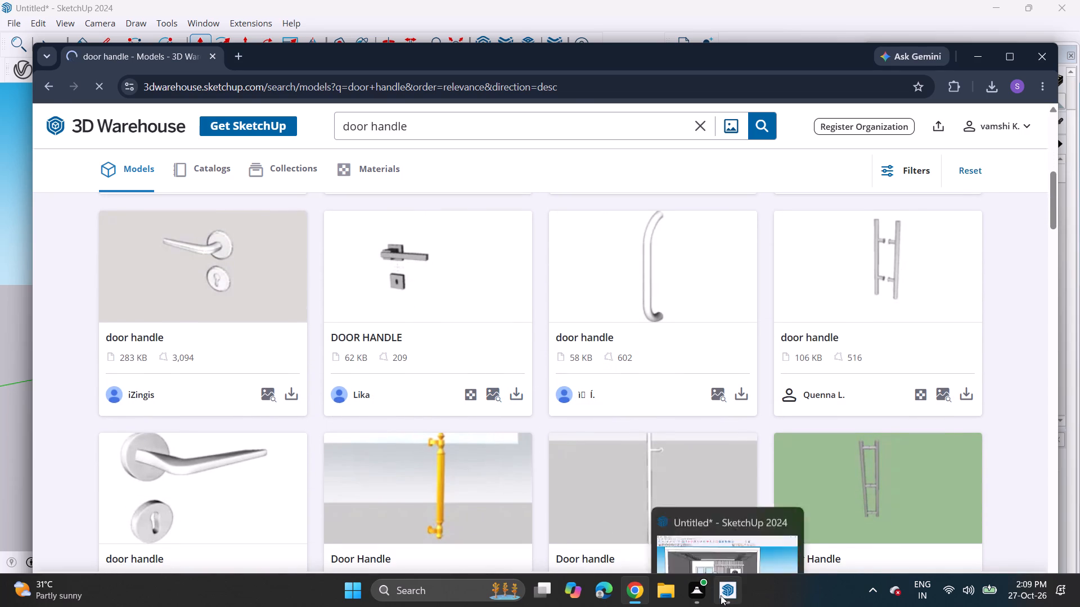
left_click(17, 24)
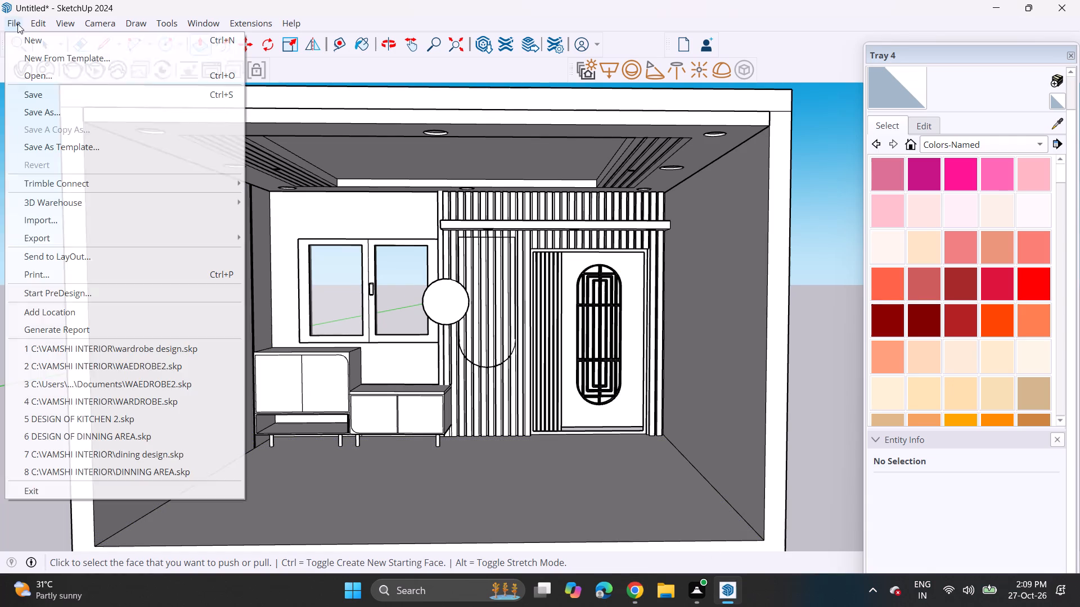
left_click(31, 213)
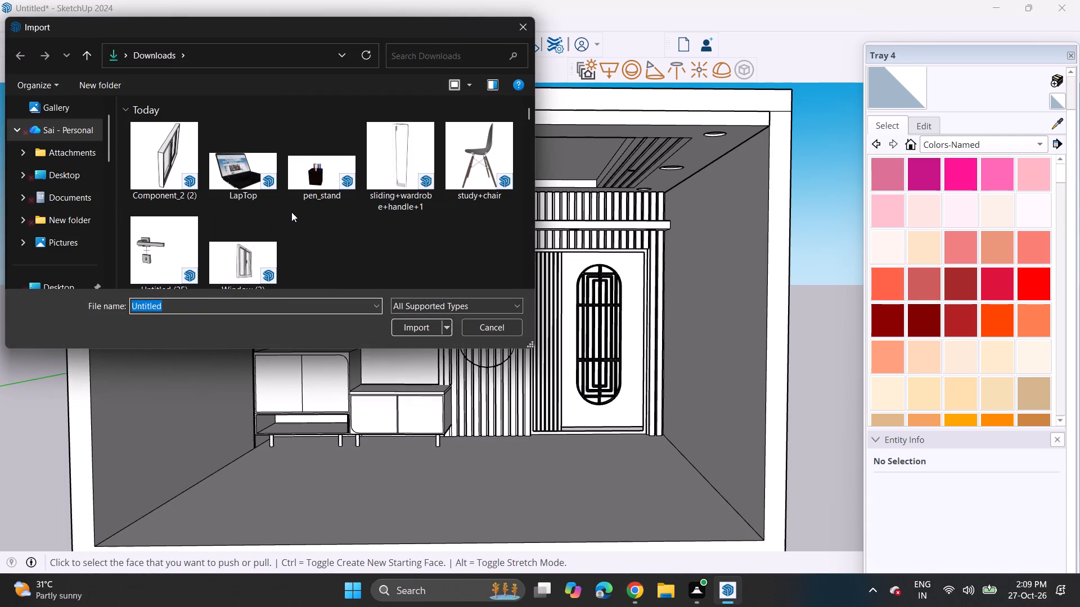
scroll(327, 233, "up", 2)
left_click(168, 249)
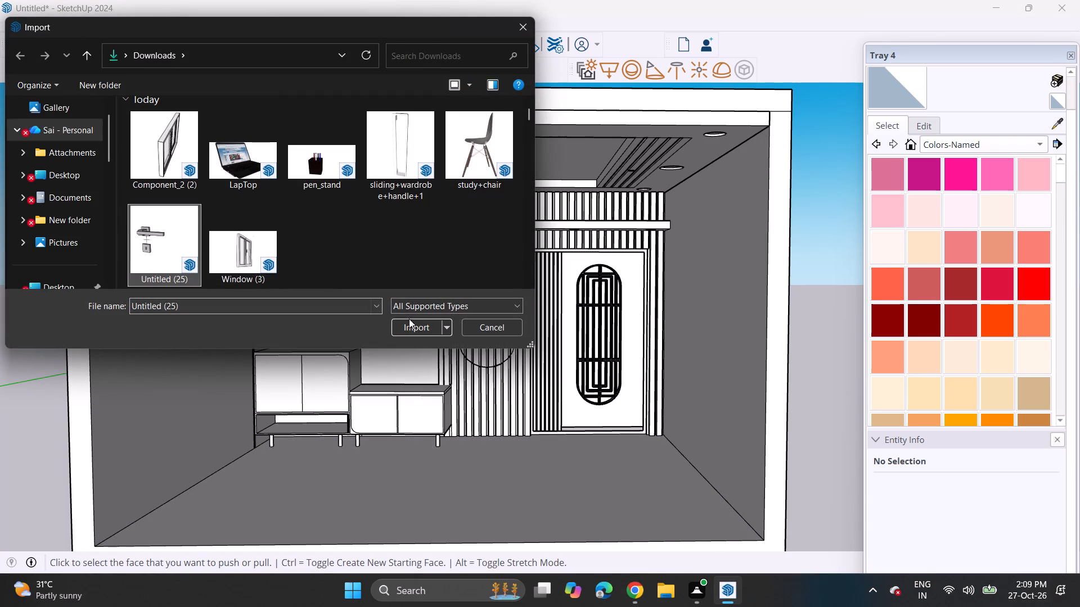
left_click(413, 323)
scroll(528, 347, "up", 6)
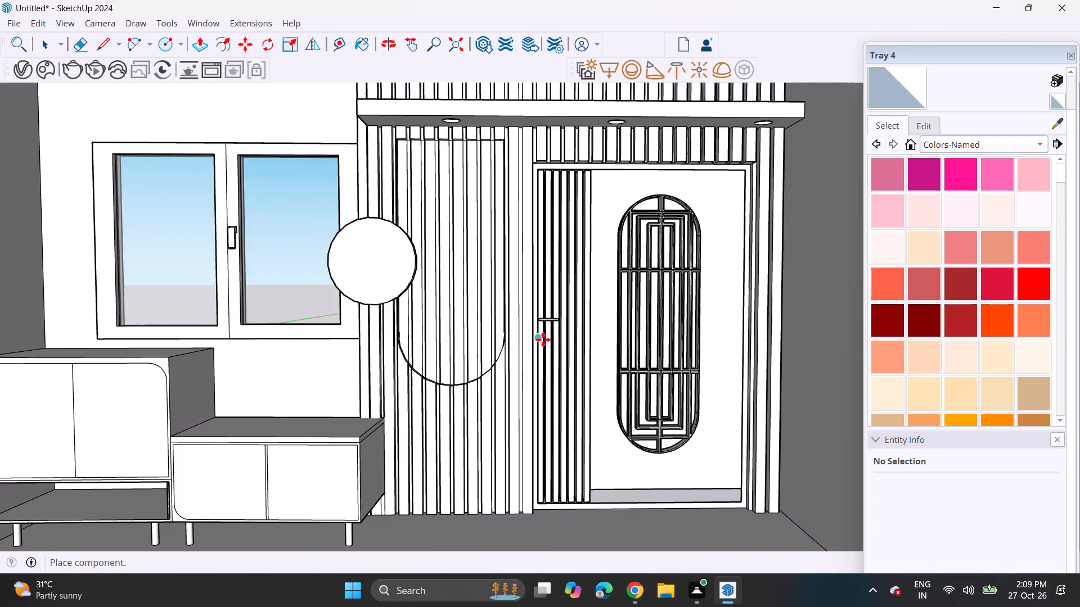
scroll(543, 339, "down", 1)
scroll(543, 339, "up", 9)
scroll(572, 462, "down", 8)
scroll(564, 476, "up", 1)
scroll(564, 476, "down", 2)
middle_click_drag(565, 455, 511, 341)
middle_click_drag(501, 362, 525, 466)
left_click(541, 482)
Move the door handle by its lower corner up onto the door's slatted strip, beside the lattice panel.
scroll(552, 472, "up", 6)
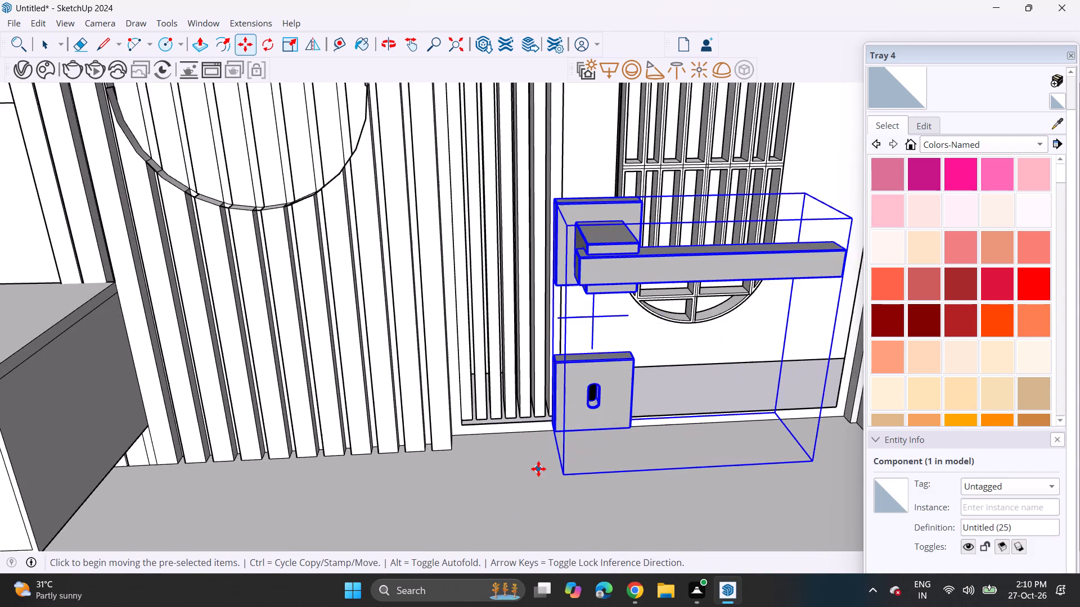
scroll(538, 469, "up", 5)
scroll(546, 431, "down", 6)
left_click(554, 393)
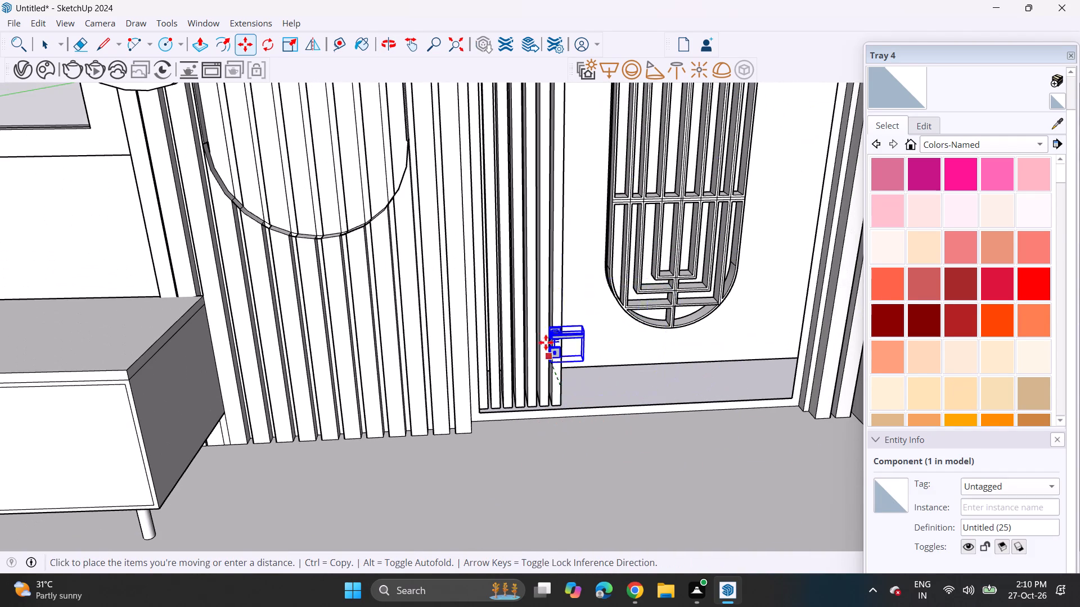
middle_click_drag(482, 164, 492, 239, "shift")
scroll(505, 306, "up", 1)
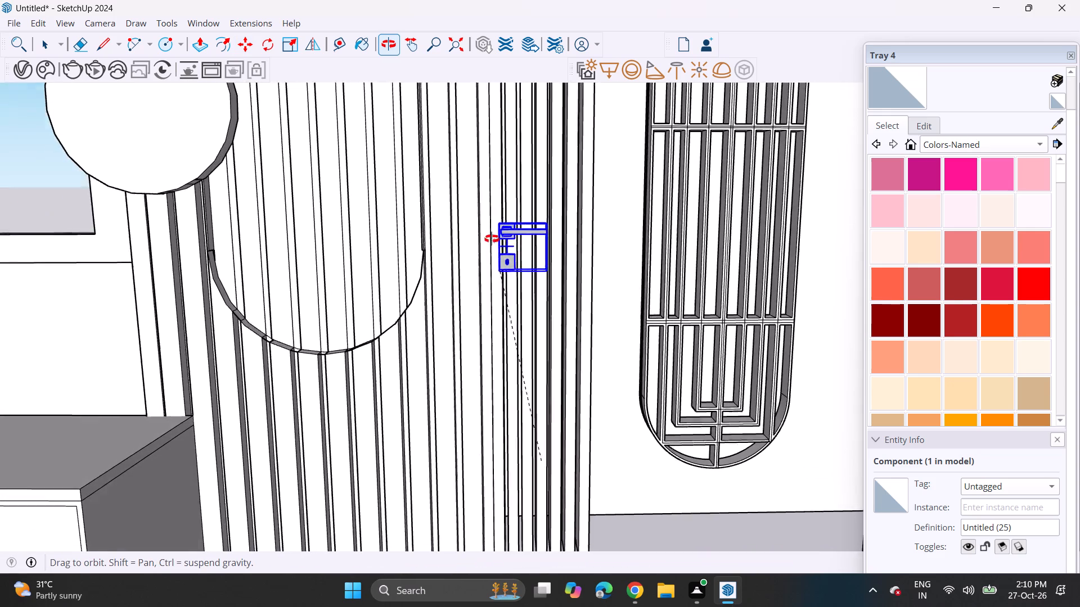
middle_click_drag(492, 239, 497, 230, "shift")
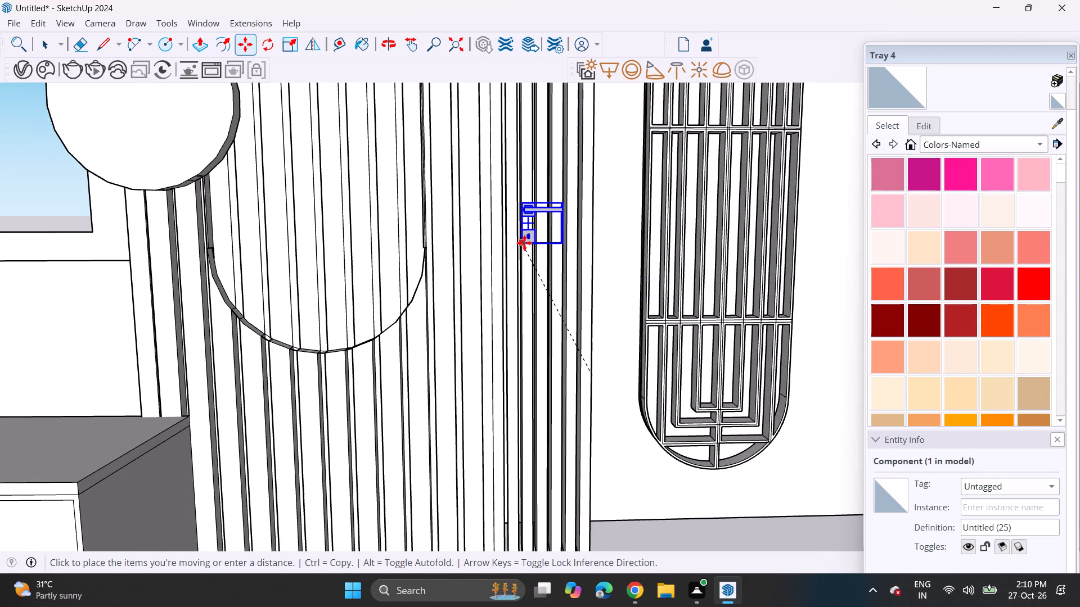
left_click(524, 244)
Move the door handle lower along the slats of the door, keeping it on the slatted strip.
scroll(551, 286, "down", 2)
scroll(551, 286, "up", 1)
scroll(551, 286, "down", 3)
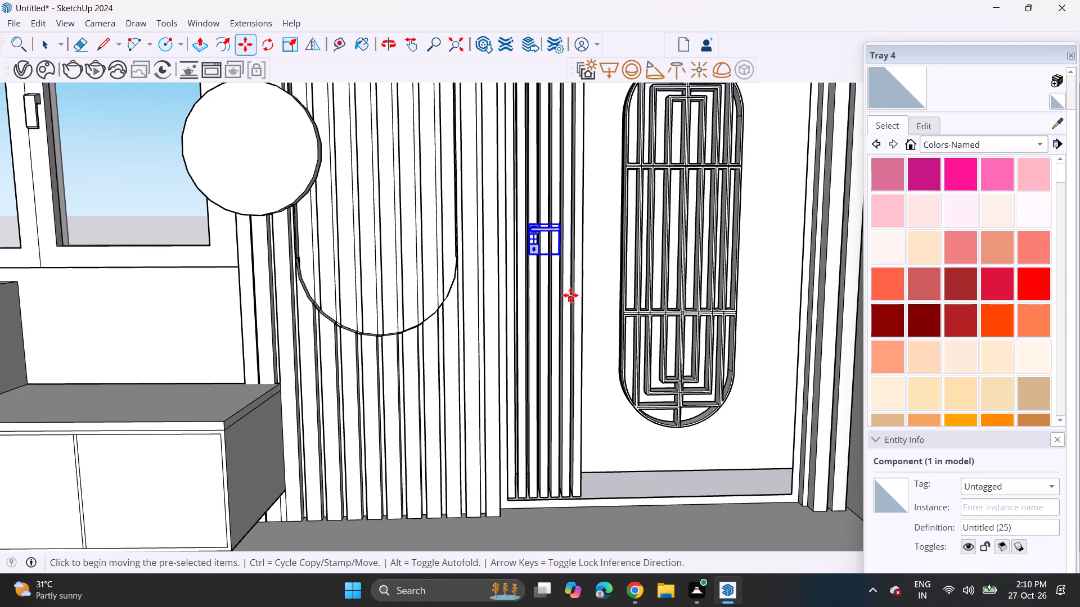
scroll(561, 283, "up", 1)
scroll(561, 283, "down", 8)
scroll(558, 268, "up", 4)
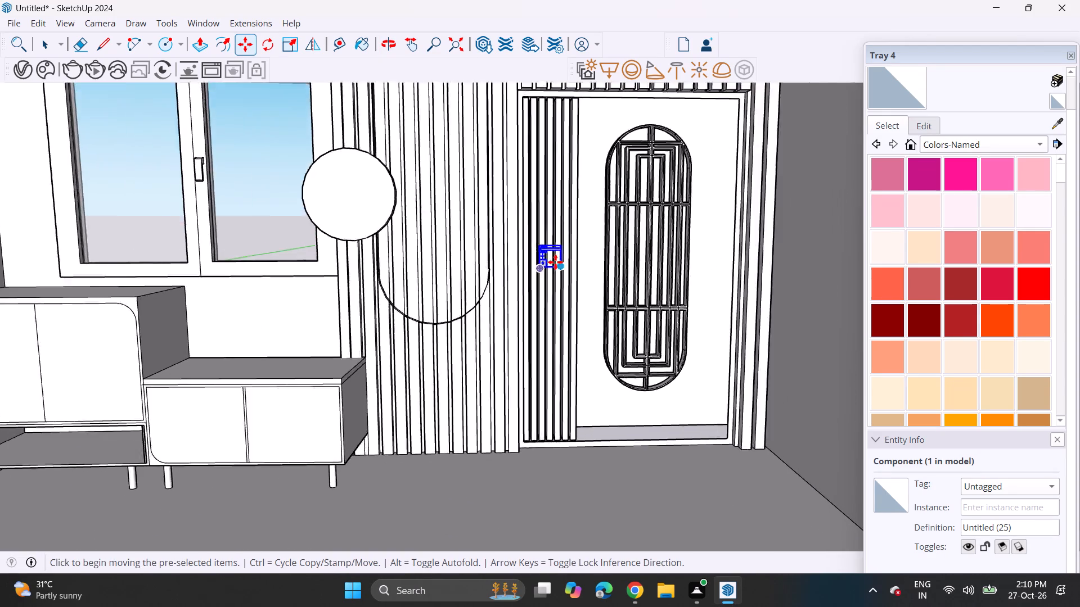
scroll(555, 262, "up", 5)
middle_click_drag(569, 277, 649, 297)
scroll(552, 289, "up", 6)
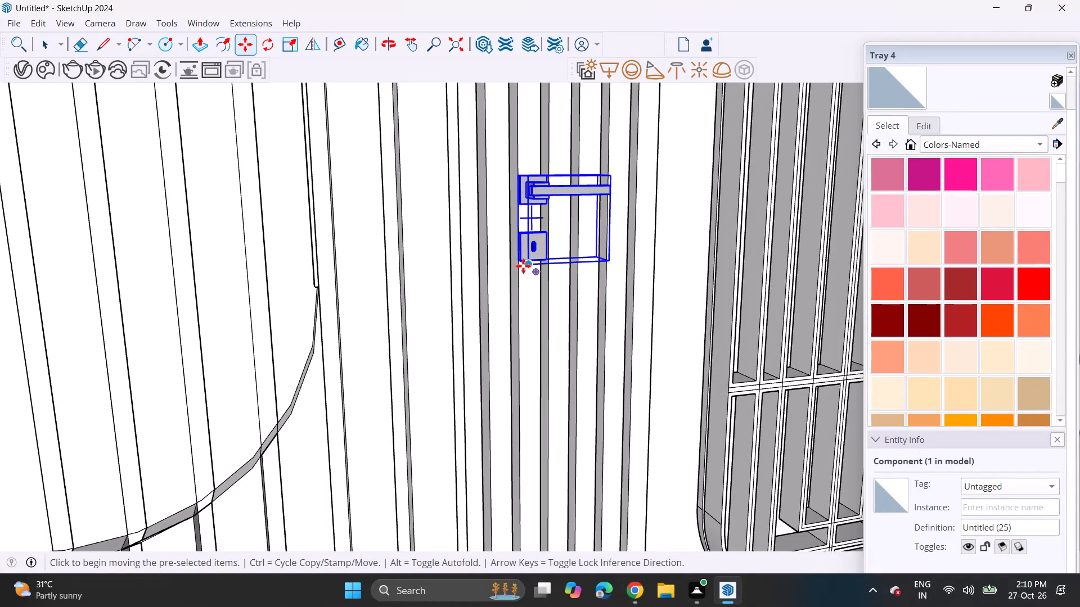
left_click(514, 260)
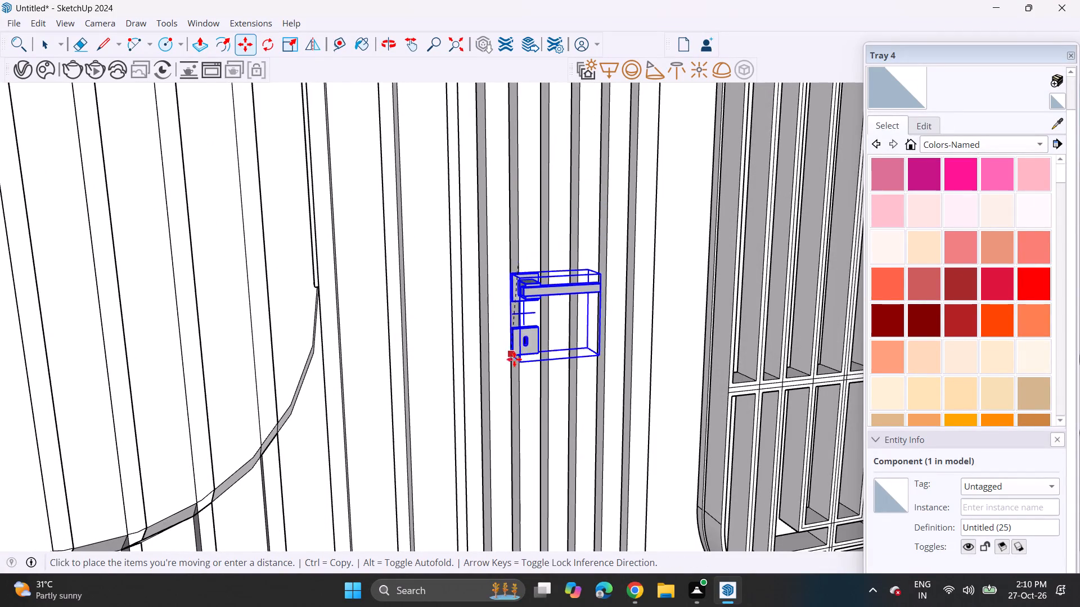
left_click(525, 475)
Select the door handle and open its component for editing.
key("space")
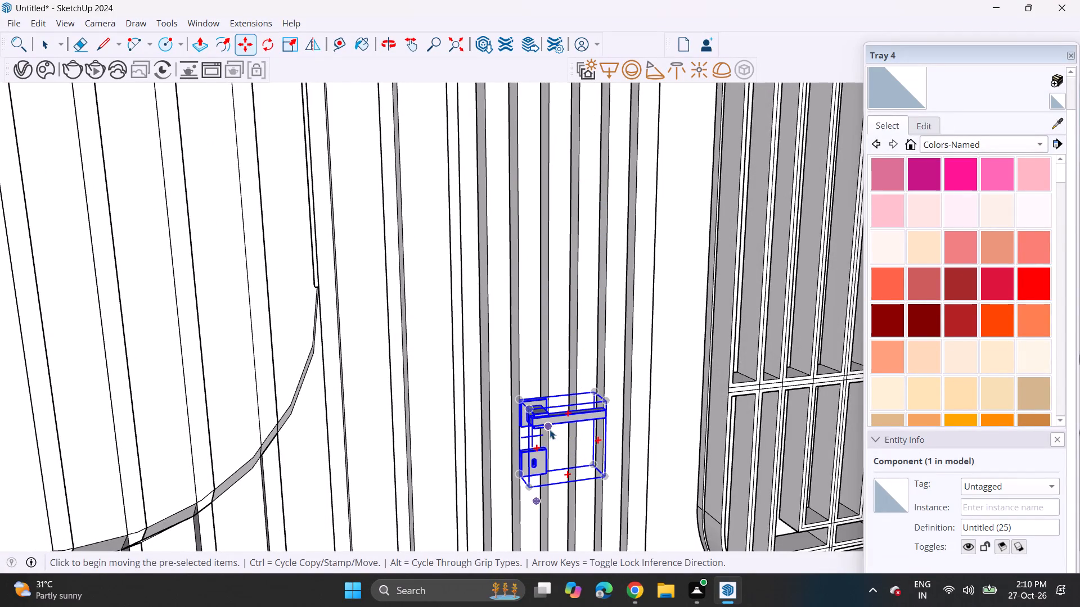
left_click(549, 429)
left_click(546, 417)
right_click(547, 422)
left_click(585, 101)
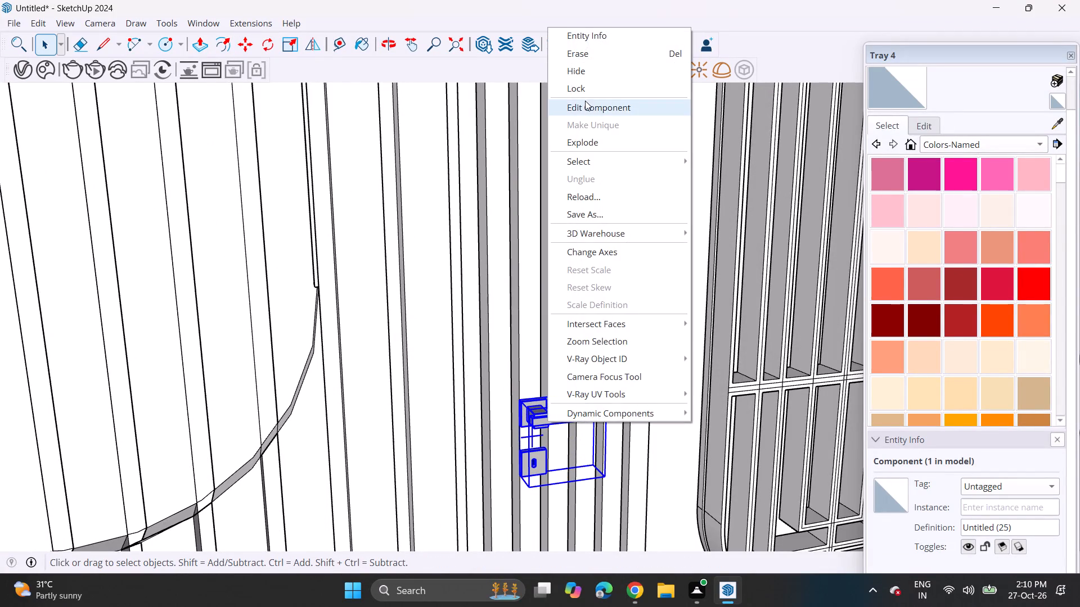
Paint the door handle with 0136_Charcoal from the Colors-Named materials.
scroll(611, 420, "up", 1)
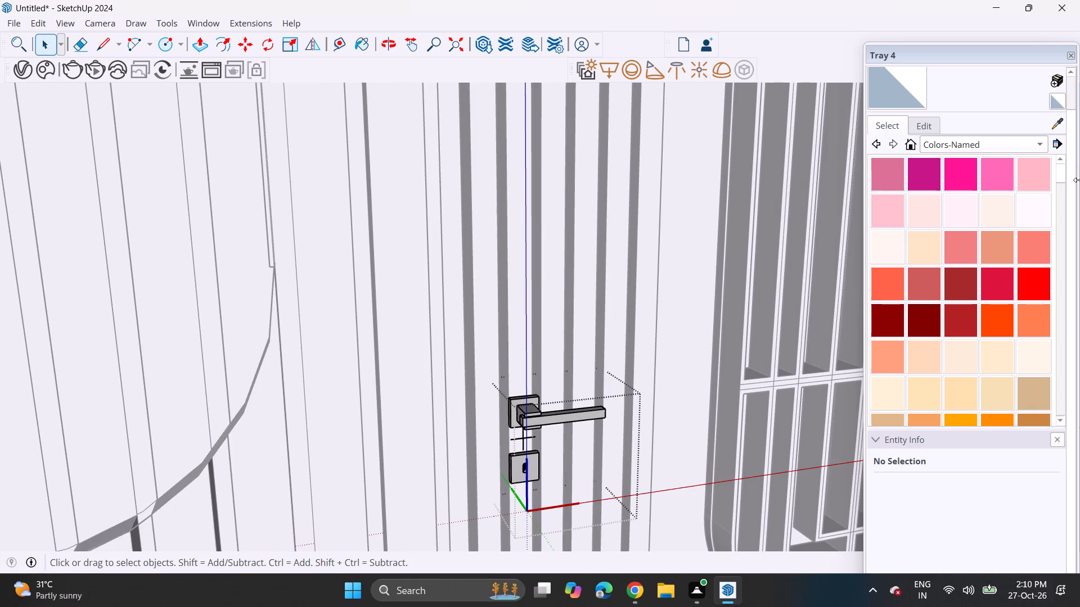
scroll(1074, 179, "down", 2)
scroll(1074, 179, "up", 1)
scroll(1074, 179, "down", 18)
scroll(988, 261, "up", 1)
scroll(988, 262, "down", 14)
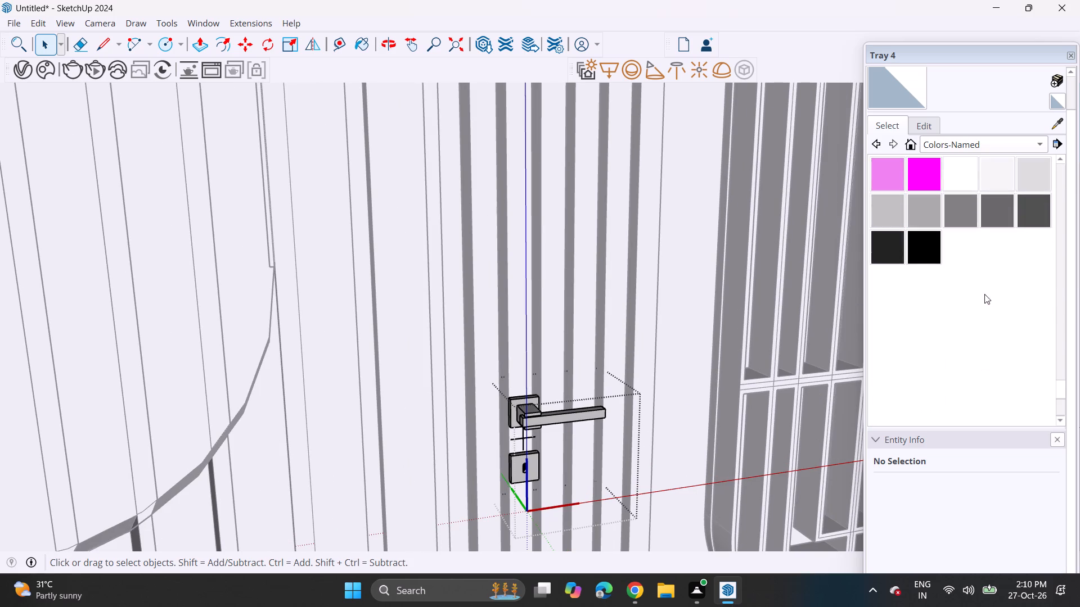
left_click(886, 241)
left_click(561, 416)
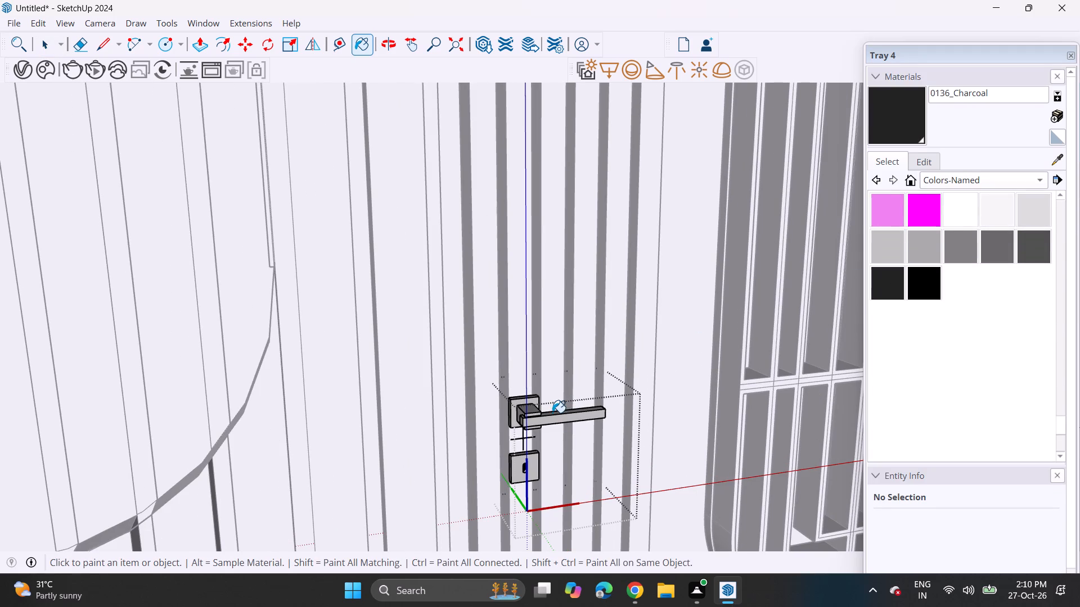
Open the nested handle component for editing and paint its lever assembly with 0136_Charcoal.
key("space")
right_click(538, 416)
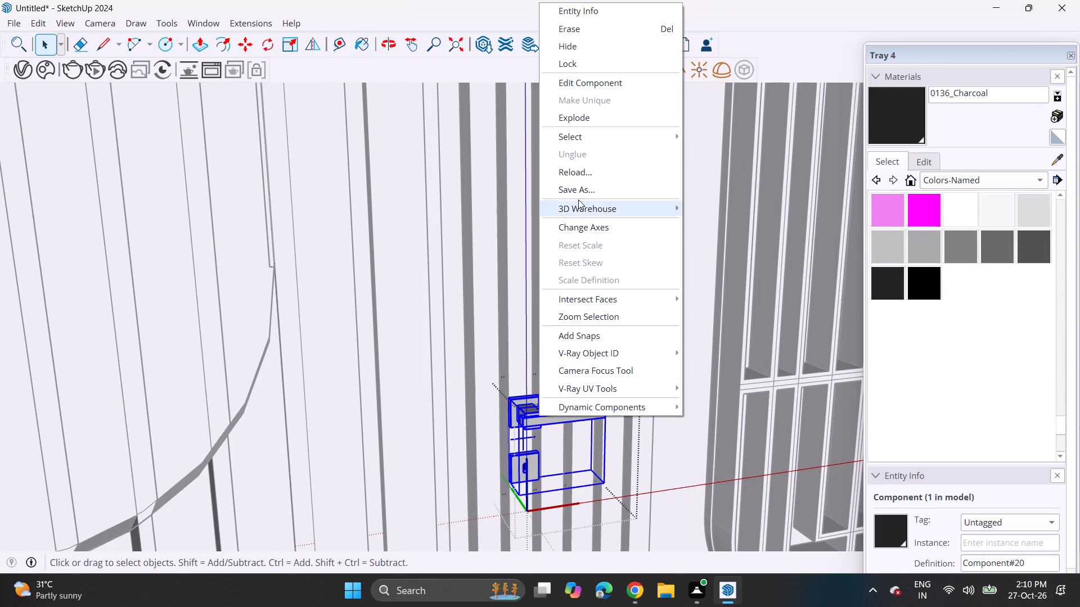
left_click(620, 76)
left_click(893, 117)
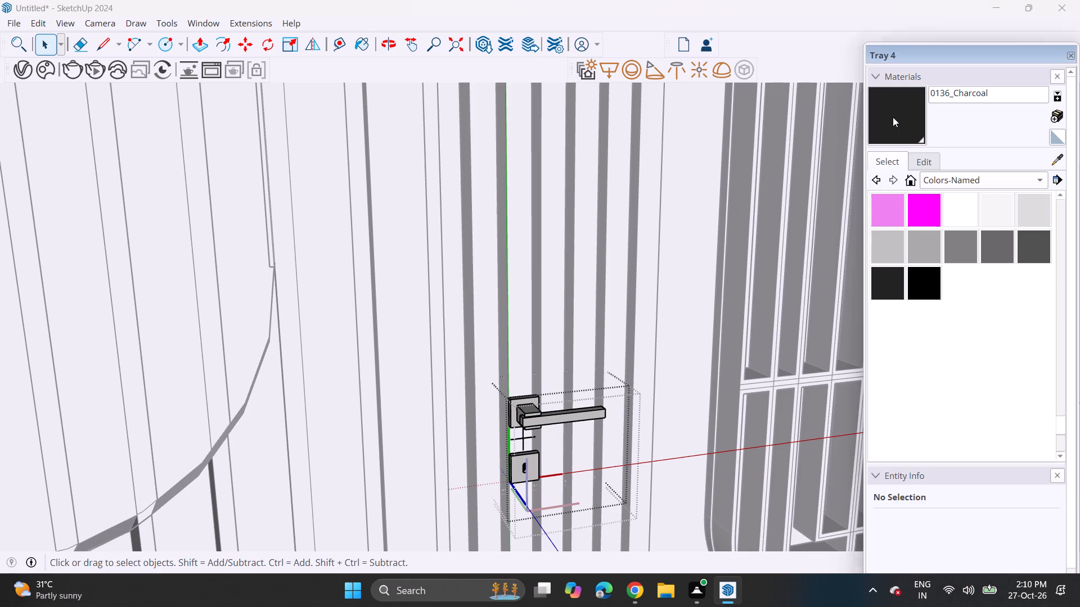
left_click(553, 413)
left_click(553, 416)
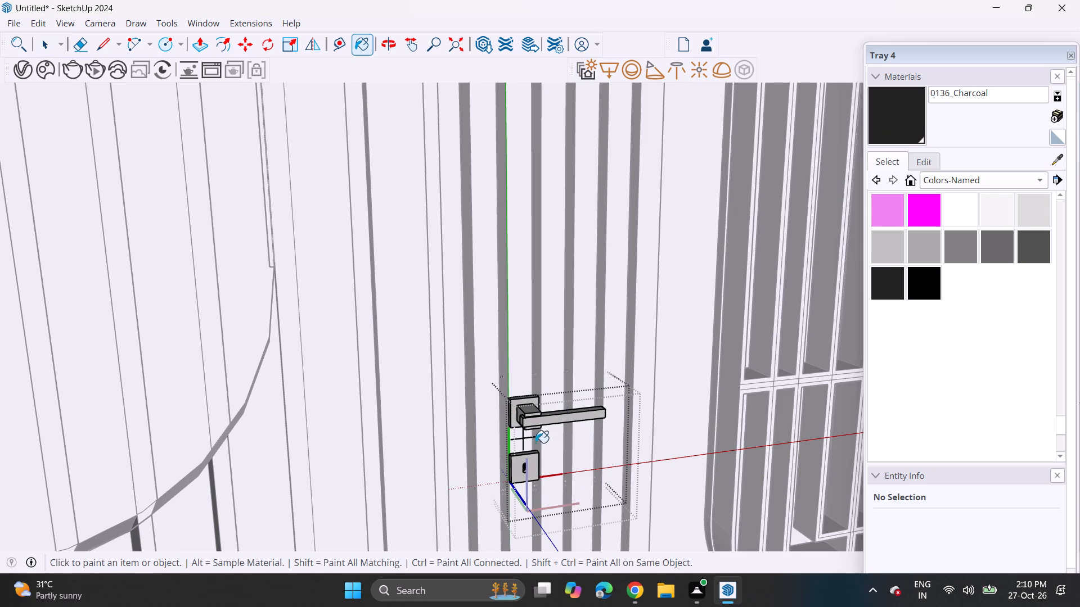
Open the keyhole plate component below the lever for editing and paint the plate inside it with 0136_Charcoal.
key("space")
right_click(520, 463)
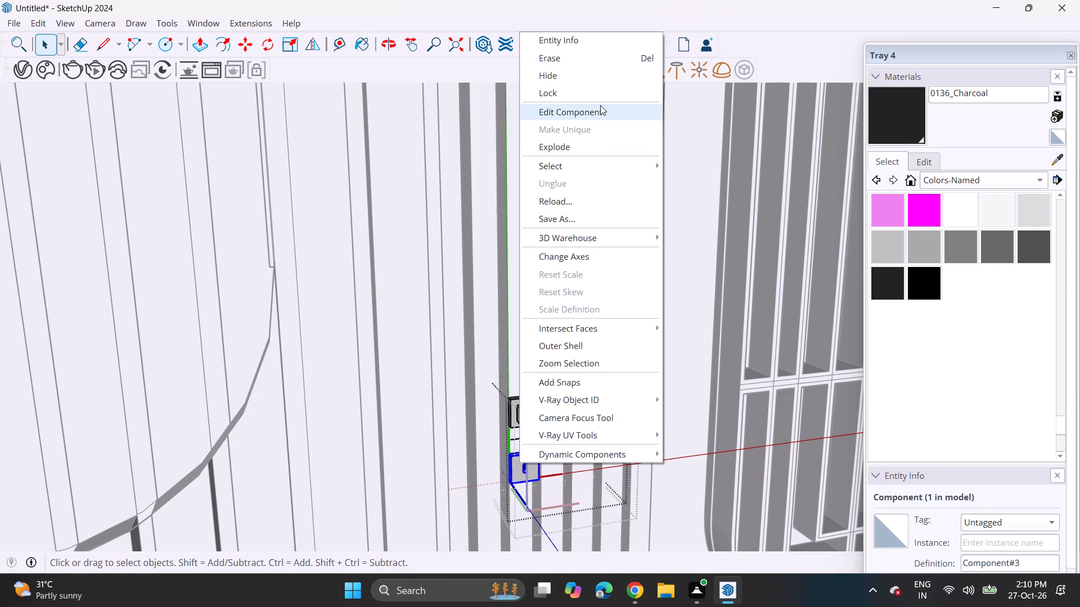
left_click(600, 105)
left_click(883, 294)
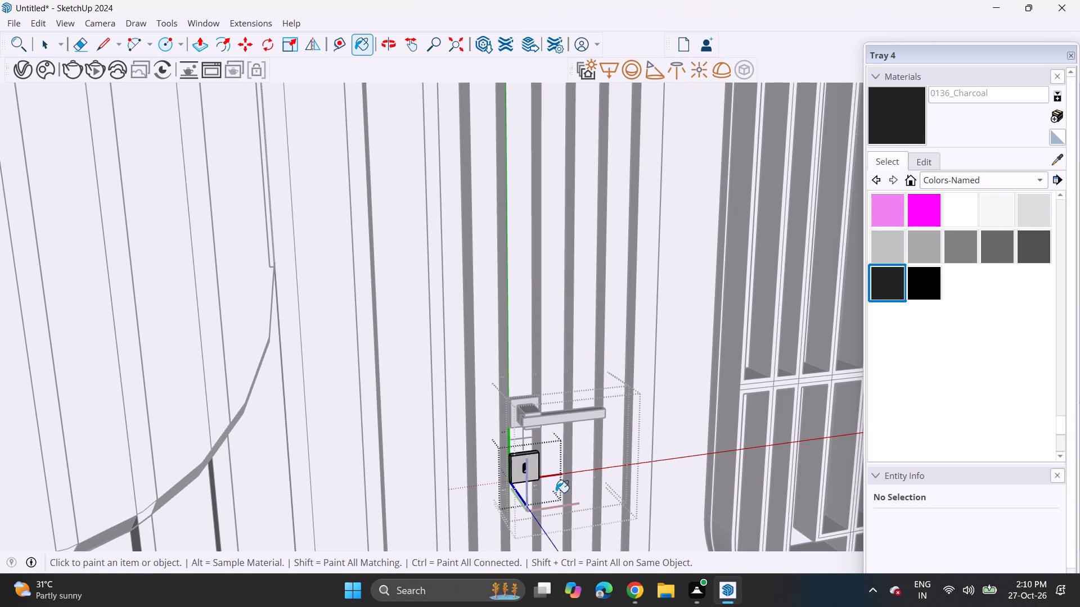
left_click(529, 459)
left_click(532, 466)
scroll(532, 466, "up", 1)
scroll(532, 466, "down", 2)
scroll(532, 466, "up", 3)
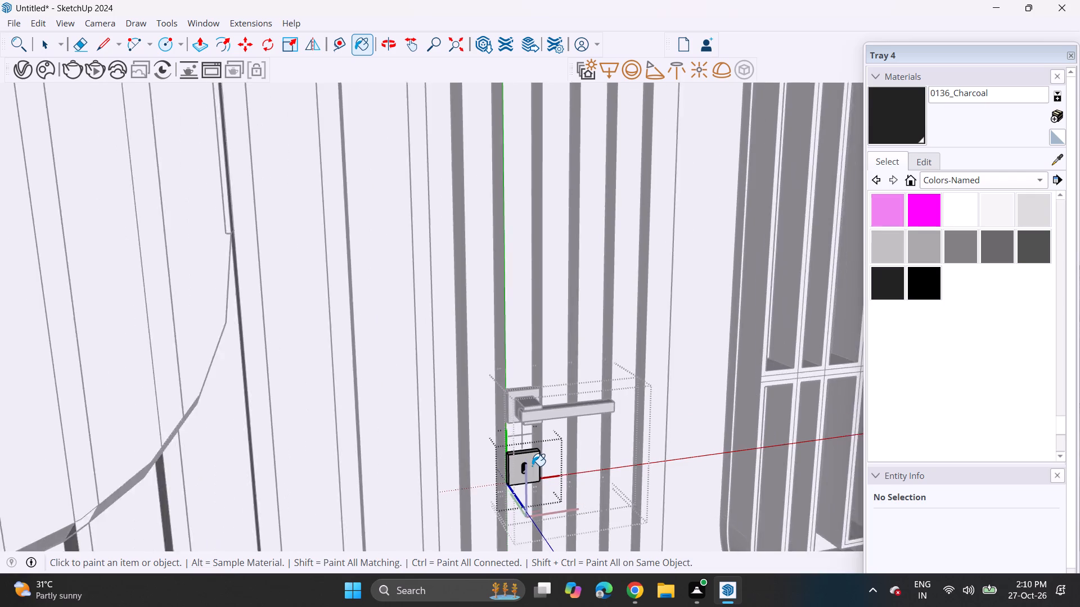
scroll(532, 466, "up", 7)
left_click(532, 466)
Open the inner keyhole plate component for editing and paint its front face and top edge with 0137_Black.
key("space")
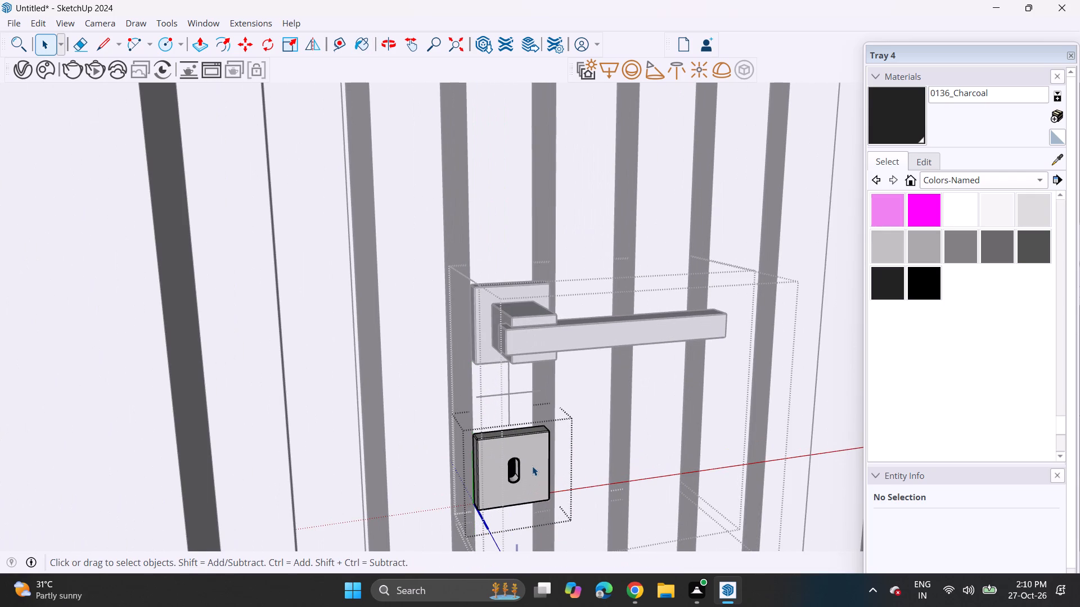
left_click(532, 466)
right_click(532, 466)
left_click(586, 117)
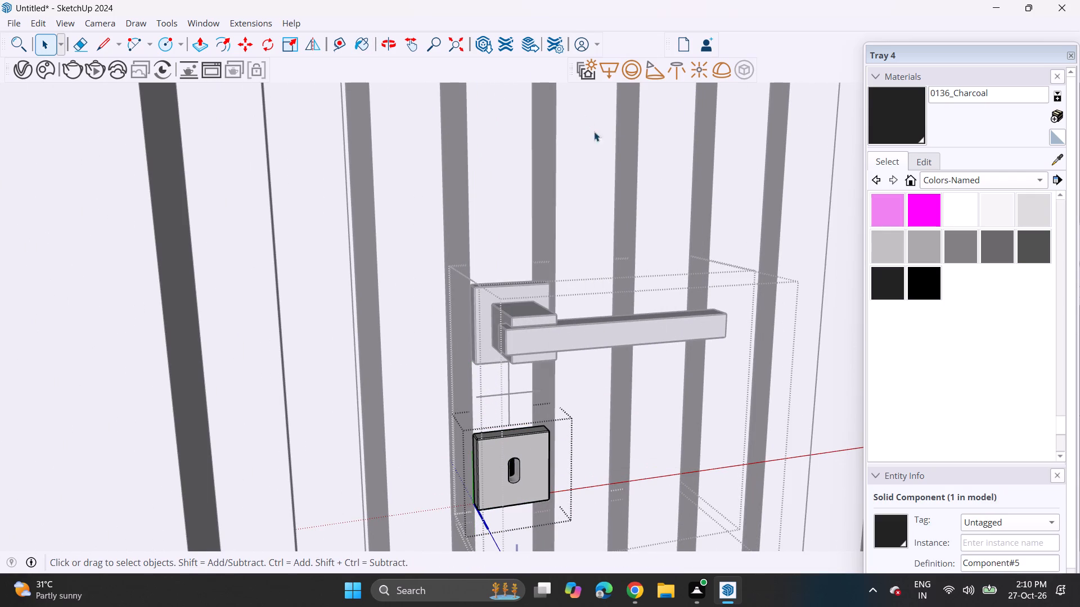
left_click(926, 293)
left_click(538, 472)
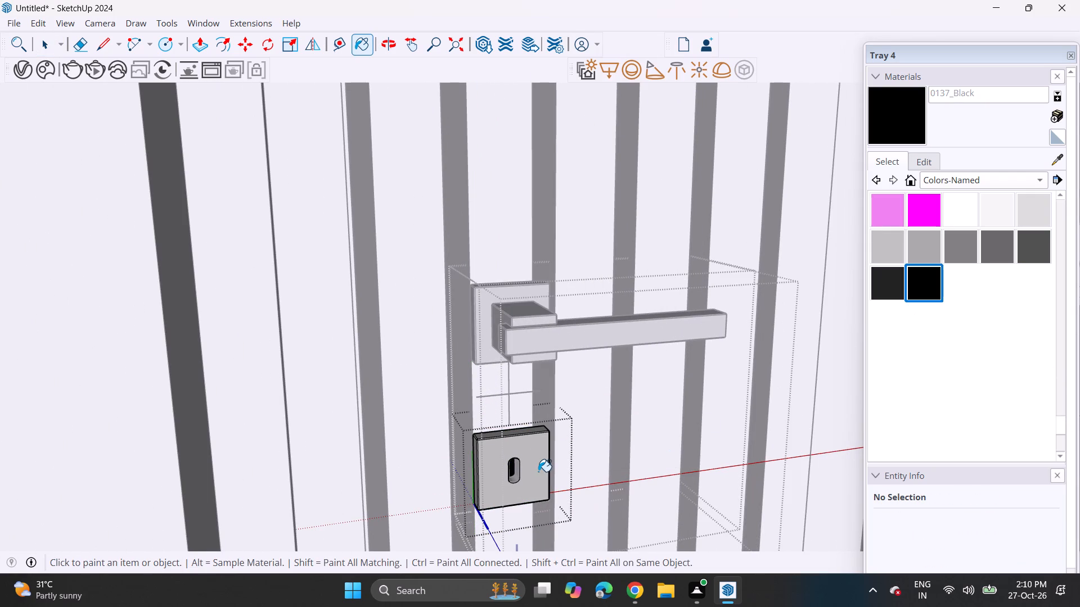
left_click(551, 323)
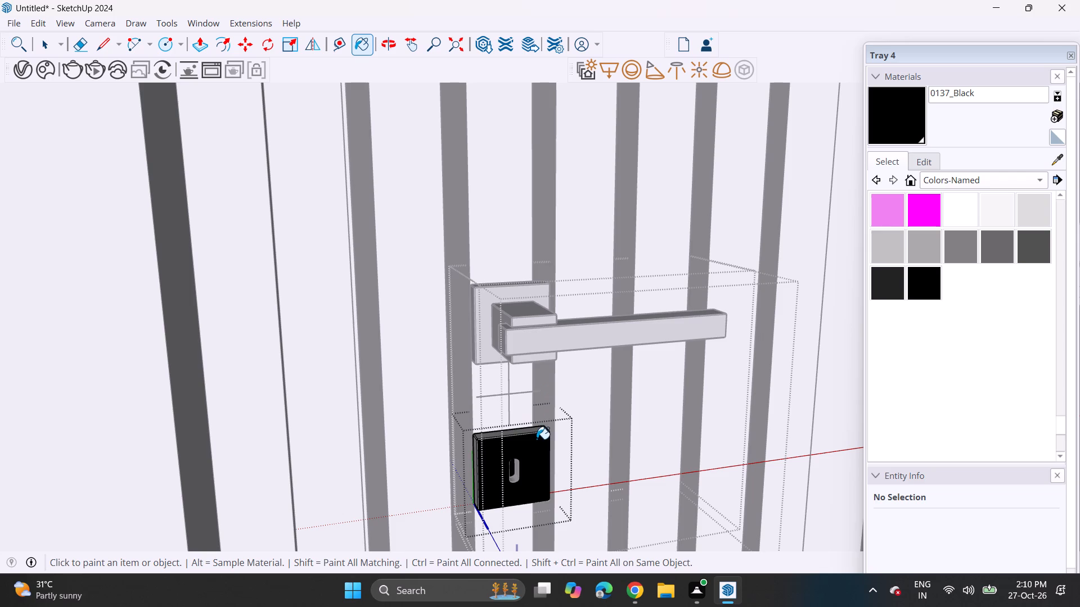
left_click(534, 425)
left_click(535, 427)
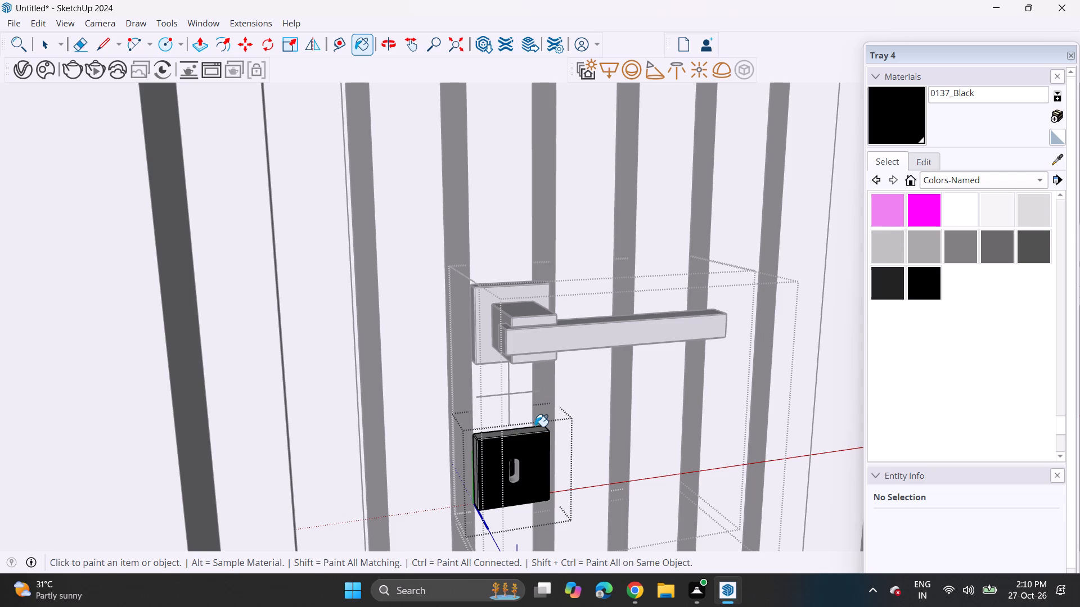
left_click(537, 429)
Paint the keyhole plate's side and bottom faces with 0137_Black and leave its nested components.
middle_click_drag(578, 459, 218, 459)
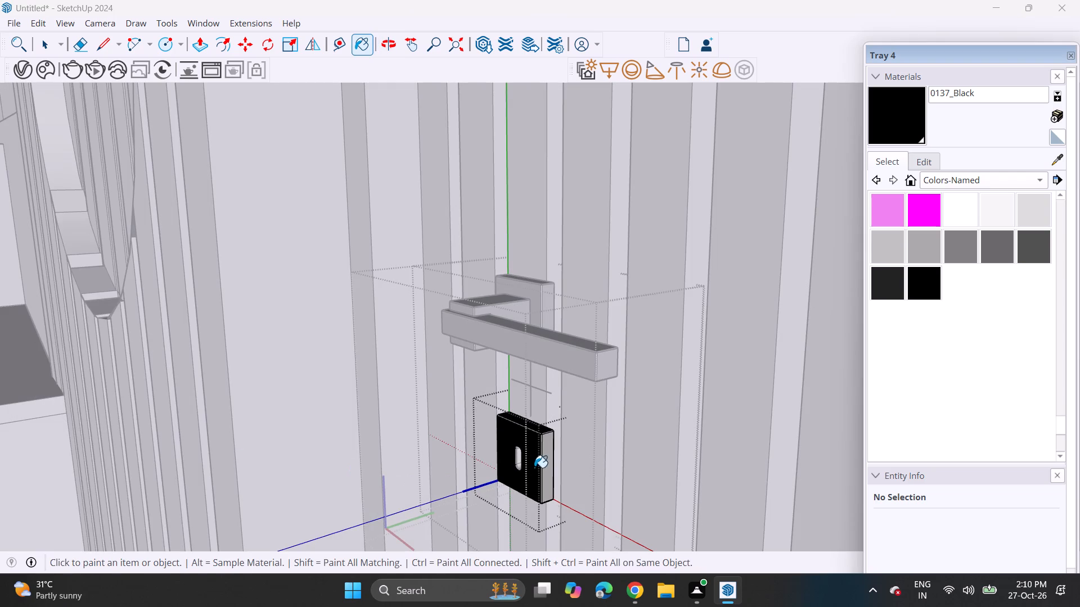
left_click(544, 471)
middle_click_drag(458, 523, 633, 414)
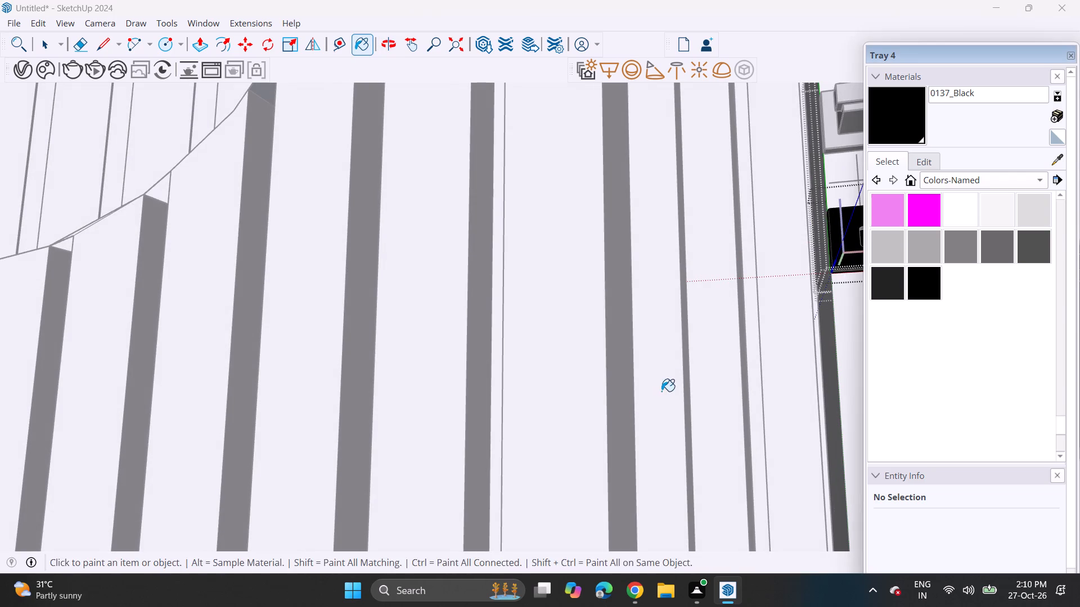
middle_click_drag(676, 388, 366, 439)
middle_click_drag(481, 381, 628, 348)
scroll(582, 311, "up", 2)
scroll(582, 311, "down", 1)
scroll(582, 311, "up", 7)
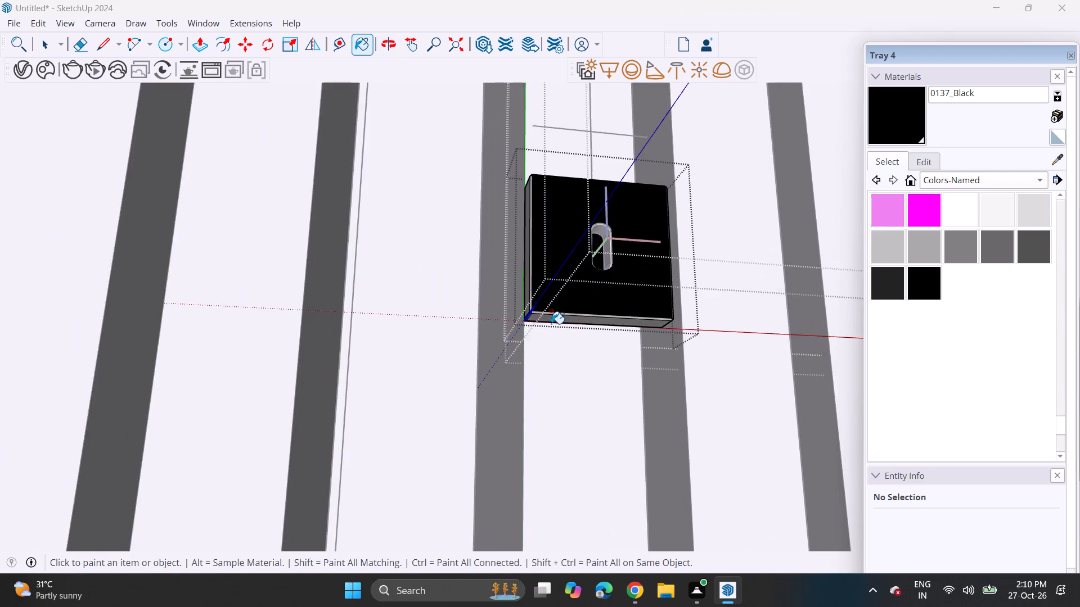
scroll(551, 324, "up", 4)
left_click(549, 315)
middle_click_drag(517, 275, 575, 315)
left_click(511, 268)
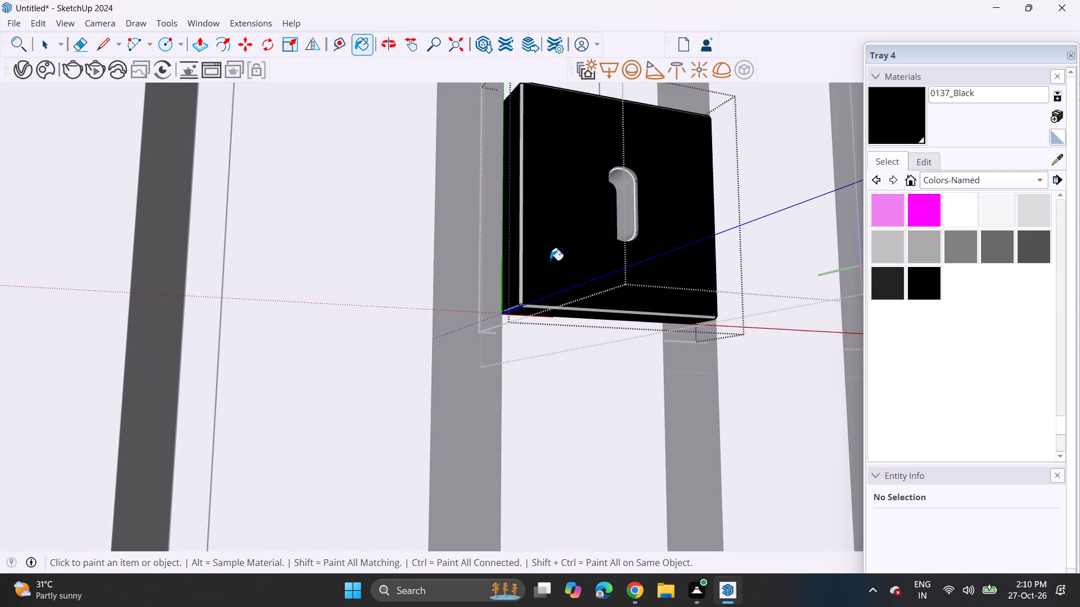
middle_click_drag(550, 260, 468, 327)
scroll(498, 300, "down", 1)
scroll(498, 300, "up", 1)
scroll(498, 300, "down", 4)
middle_click_drag(576, 257, 515, 392)
scroll(521, 375, "down", 1, "shift")
middle_click_drag(517, 339, 447, 352)
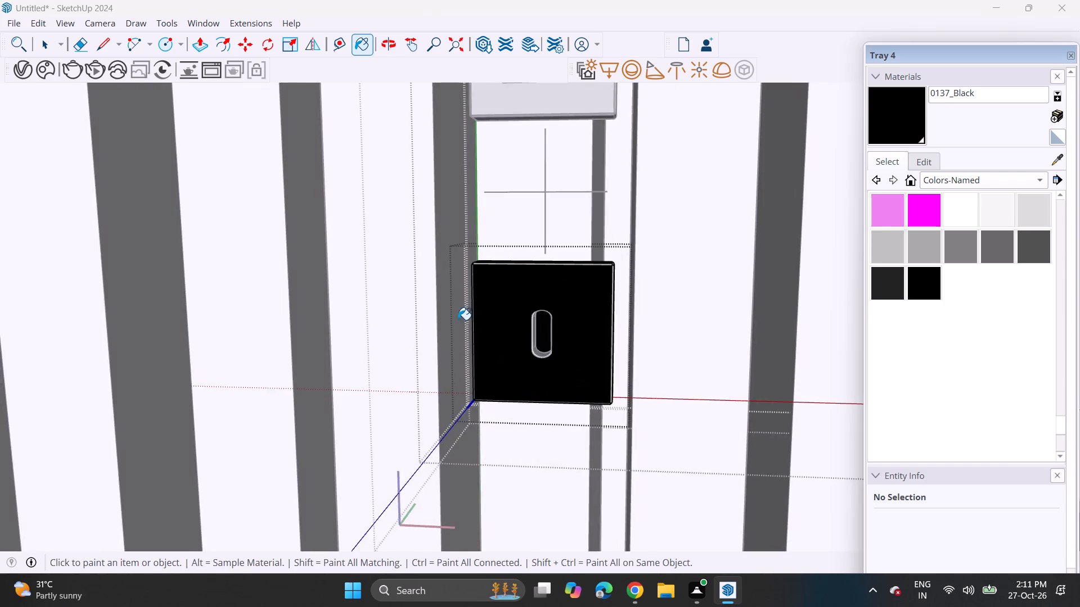
scroll(458, 320, "up", 1)
scroll(458, 320, "down", 10)
middle_click_drag(494, 329, 544, 411, "shift")
key("space")
left_click(554, 322)
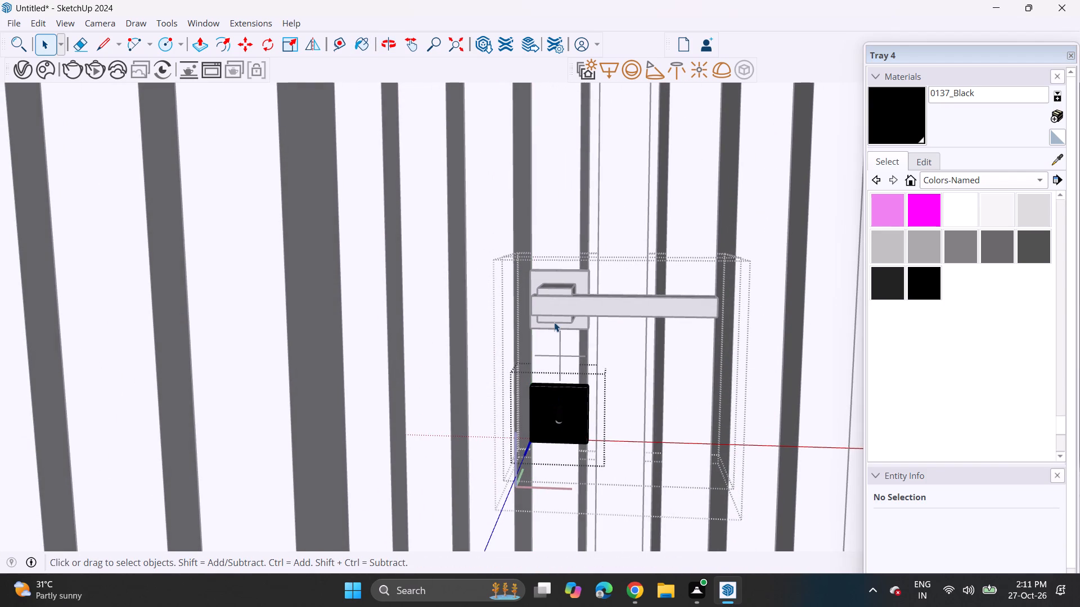
left_click(634, 322)
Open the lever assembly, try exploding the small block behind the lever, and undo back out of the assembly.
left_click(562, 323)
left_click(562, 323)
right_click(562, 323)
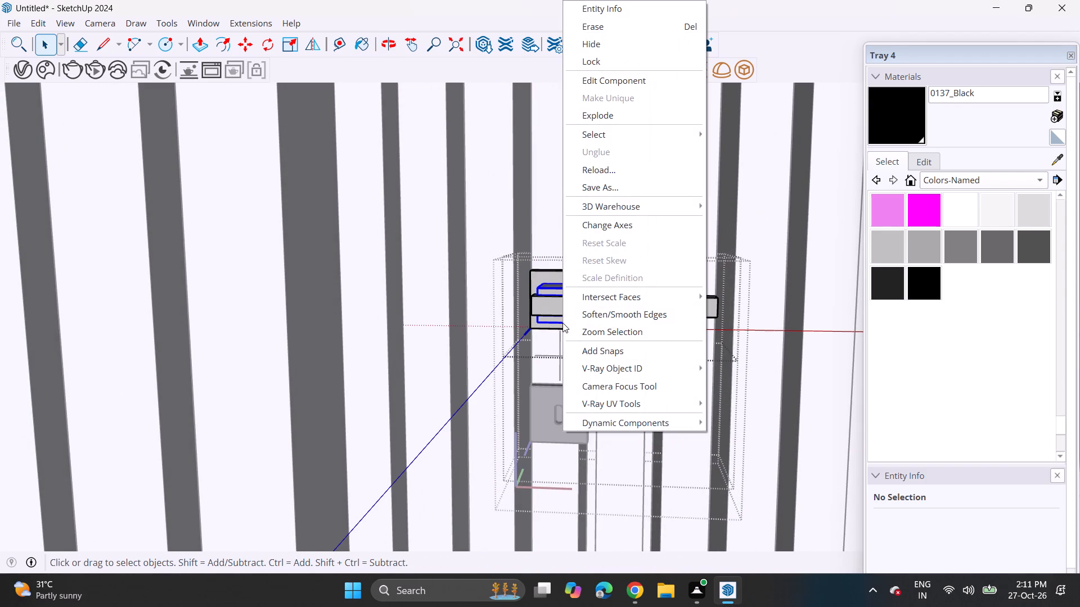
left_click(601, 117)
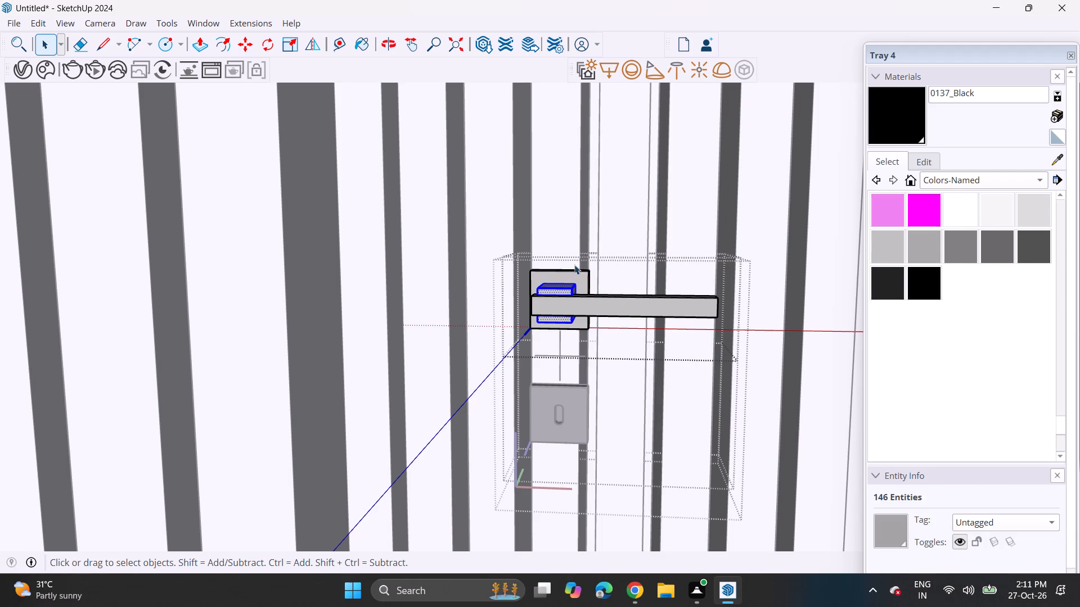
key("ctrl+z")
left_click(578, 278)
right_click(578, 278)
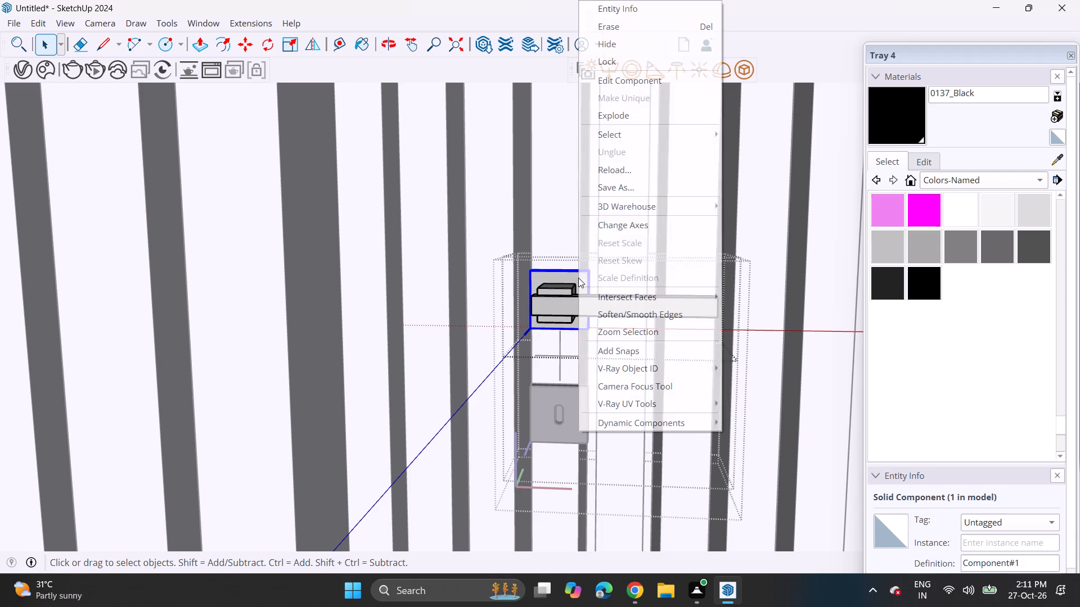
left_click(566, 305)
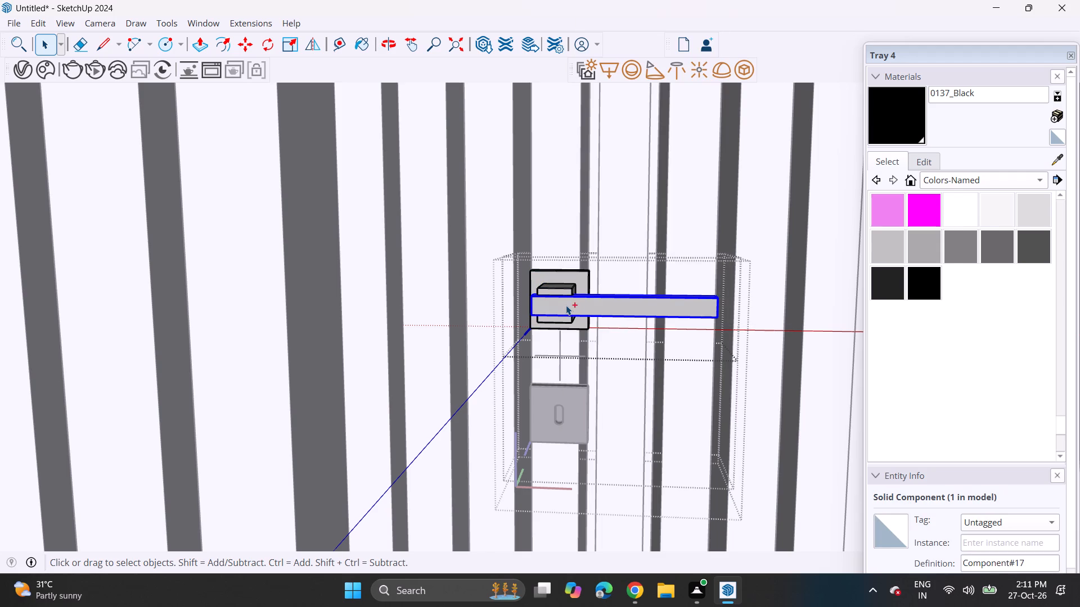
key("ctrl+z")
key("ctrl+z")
Select the lever assembly above the keyhole plate and merge it into a single solid with Outer Shell.
left_click(566, 305)
left_click(566, 307)
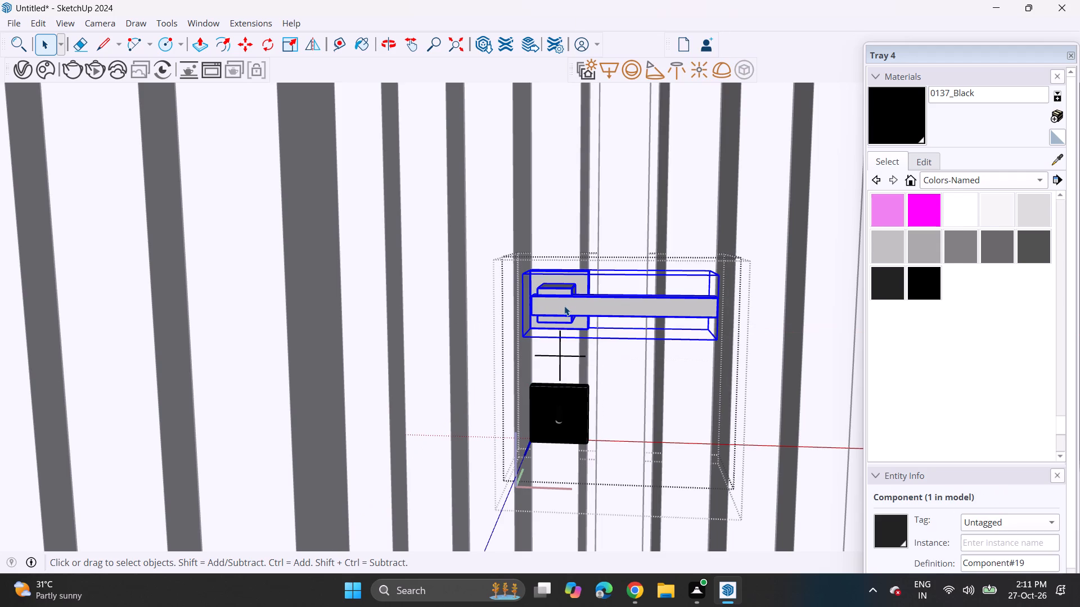
right_click(564, 306)
left_click(564, 306)
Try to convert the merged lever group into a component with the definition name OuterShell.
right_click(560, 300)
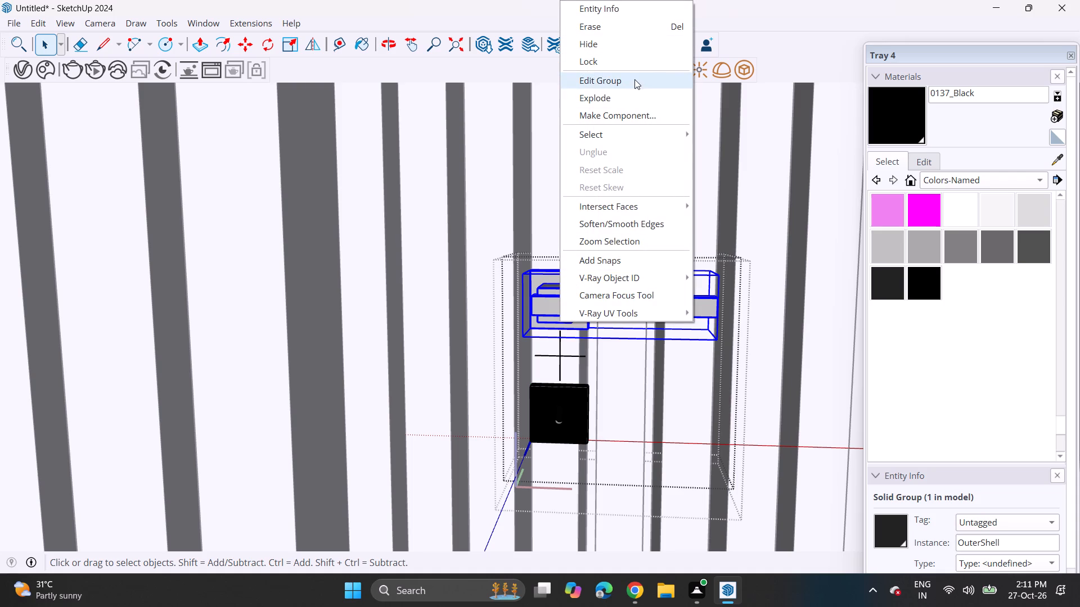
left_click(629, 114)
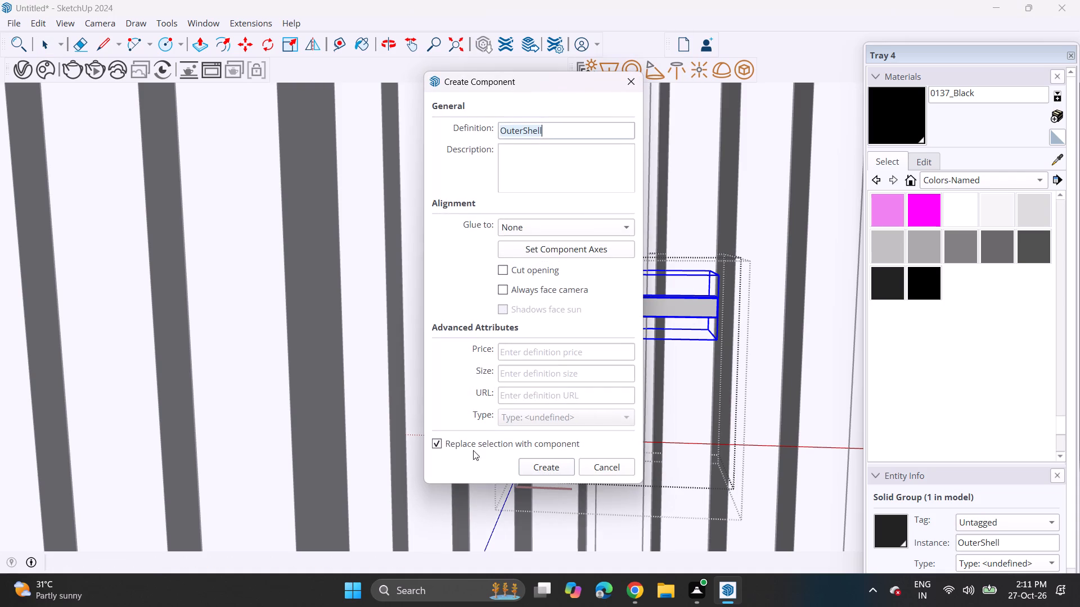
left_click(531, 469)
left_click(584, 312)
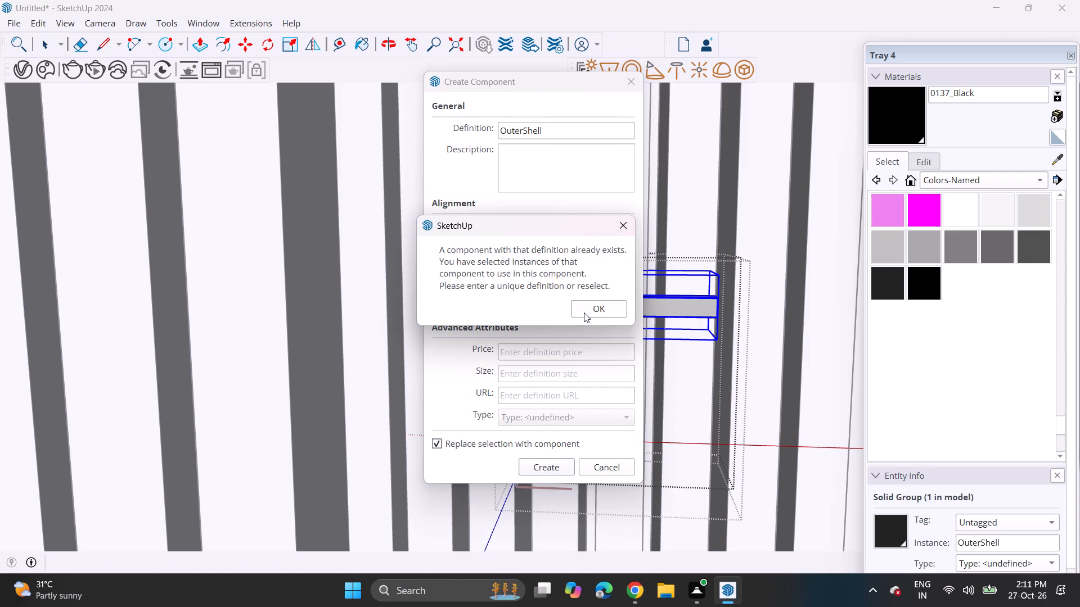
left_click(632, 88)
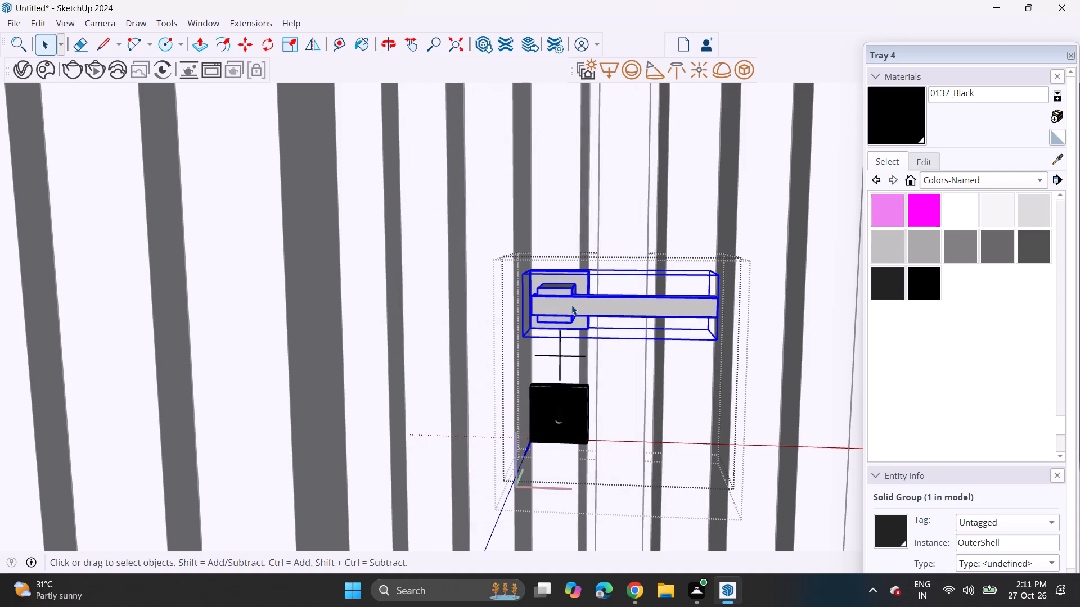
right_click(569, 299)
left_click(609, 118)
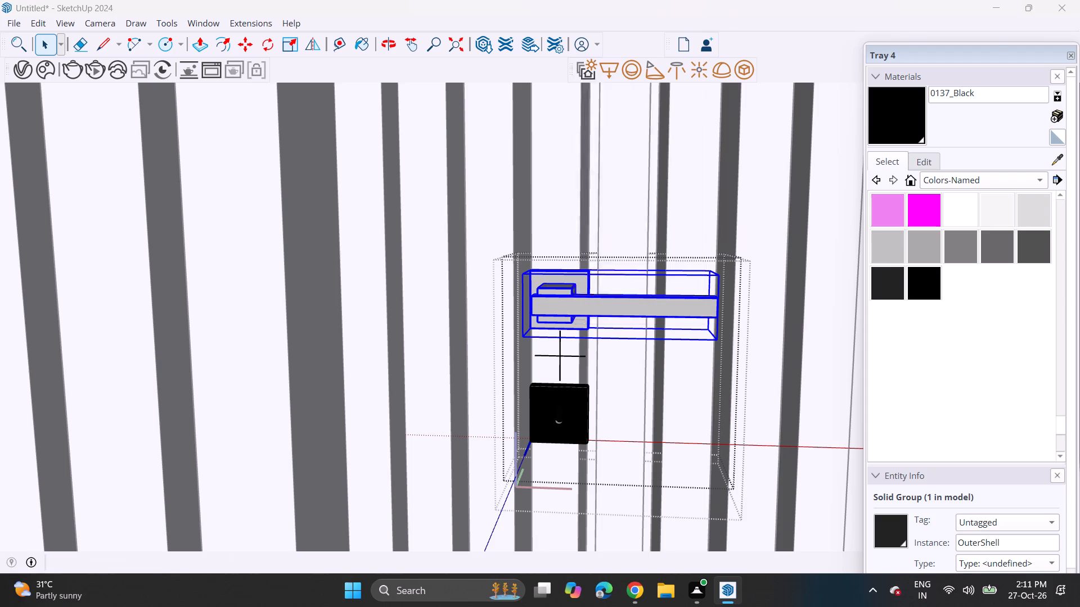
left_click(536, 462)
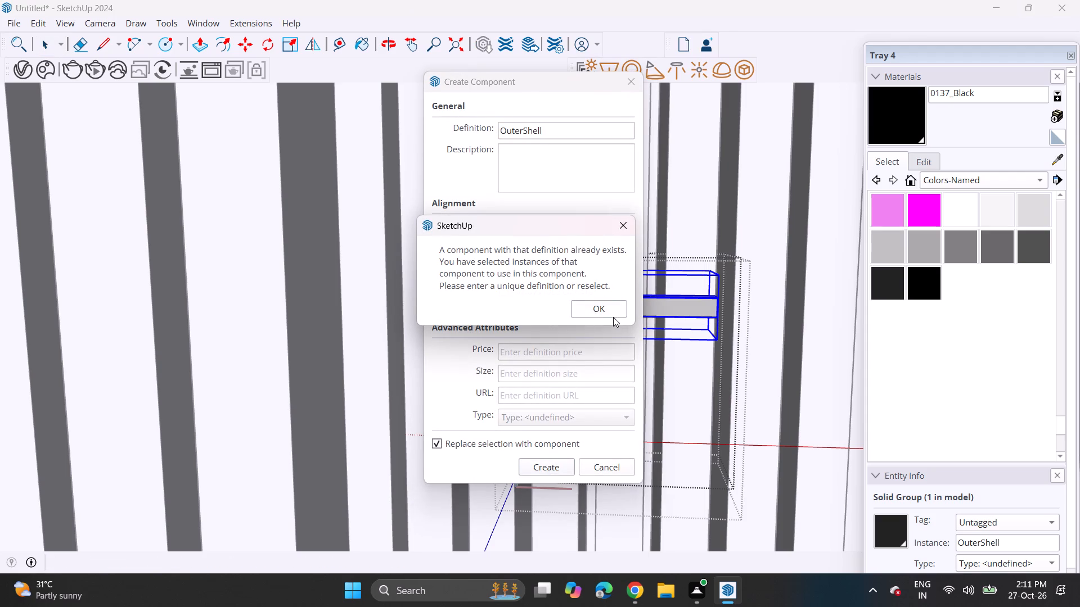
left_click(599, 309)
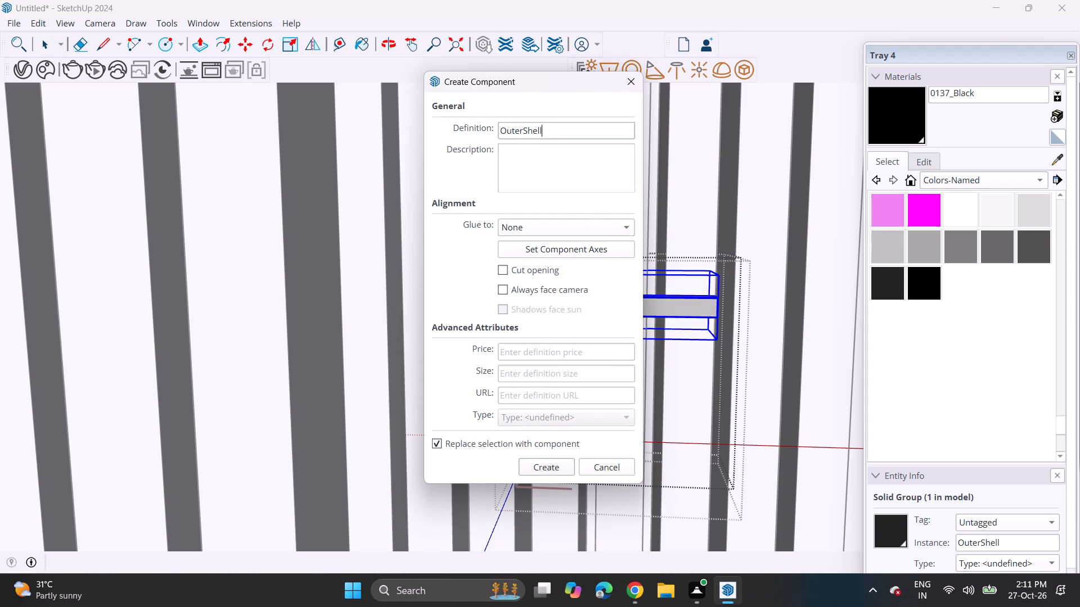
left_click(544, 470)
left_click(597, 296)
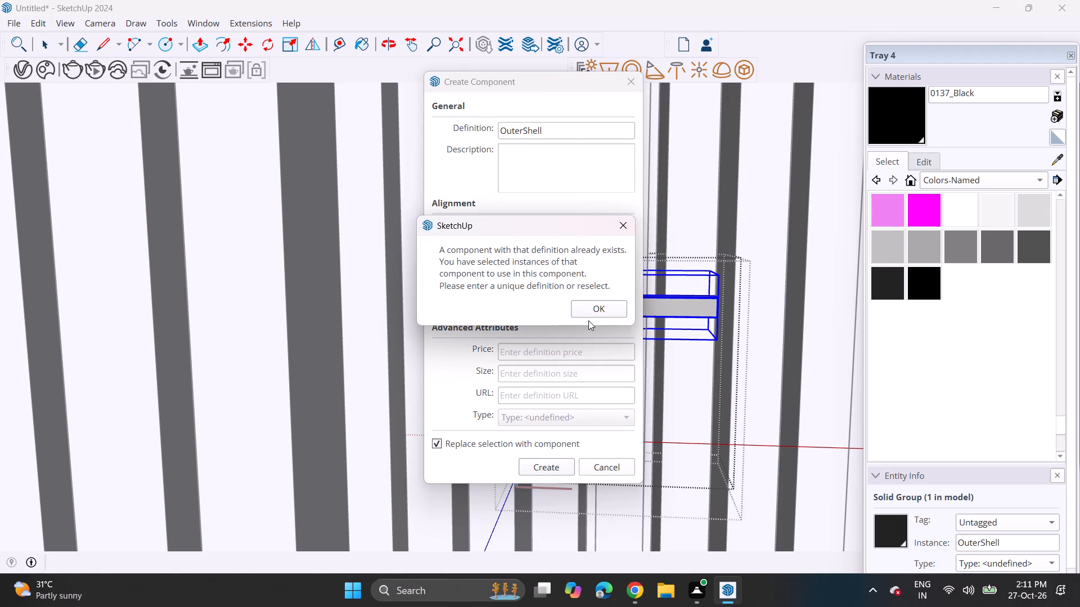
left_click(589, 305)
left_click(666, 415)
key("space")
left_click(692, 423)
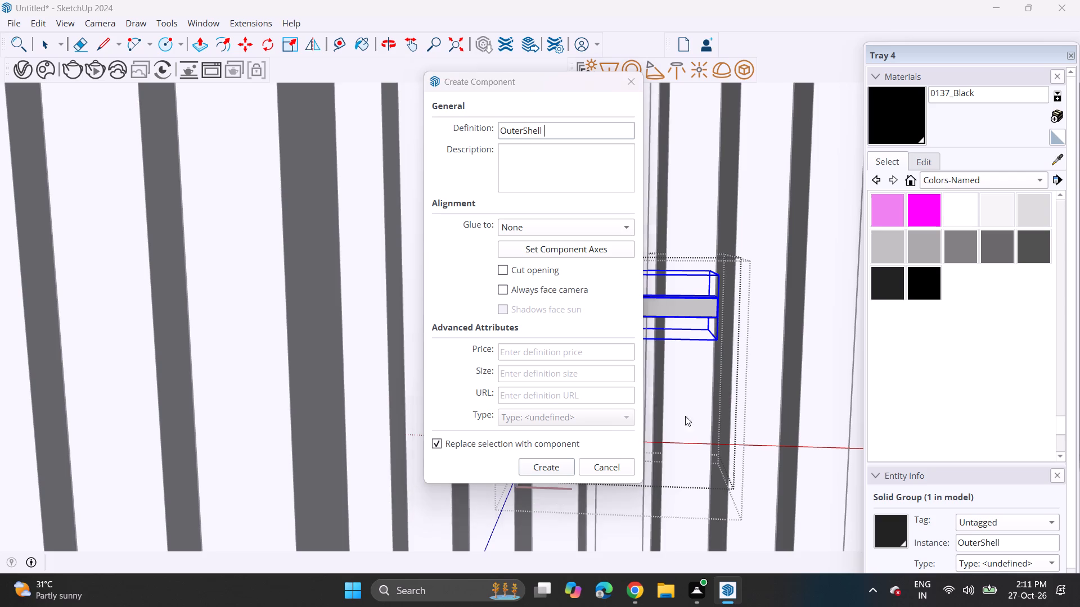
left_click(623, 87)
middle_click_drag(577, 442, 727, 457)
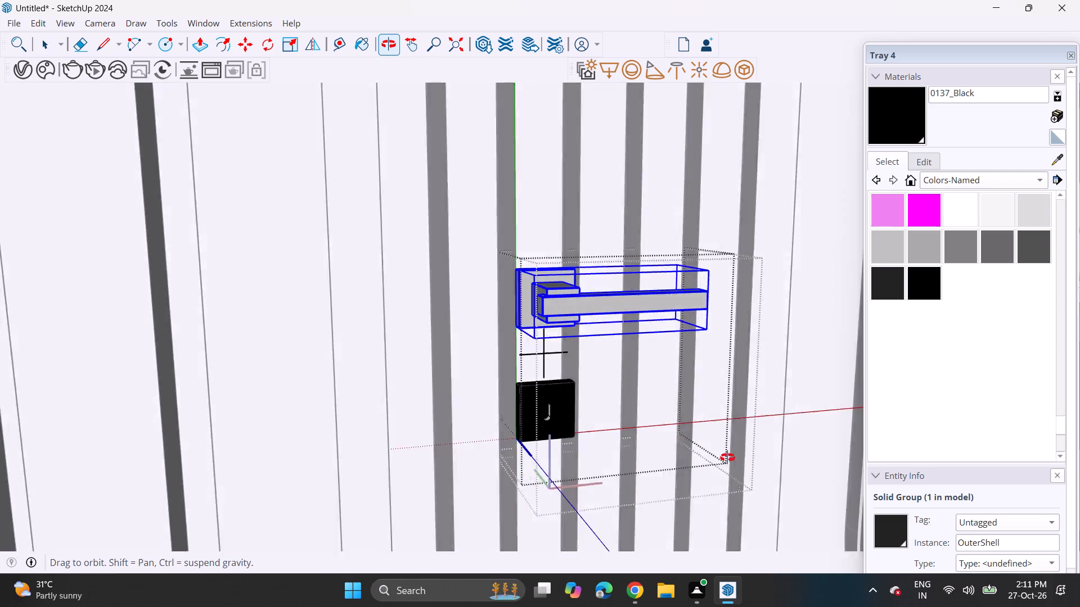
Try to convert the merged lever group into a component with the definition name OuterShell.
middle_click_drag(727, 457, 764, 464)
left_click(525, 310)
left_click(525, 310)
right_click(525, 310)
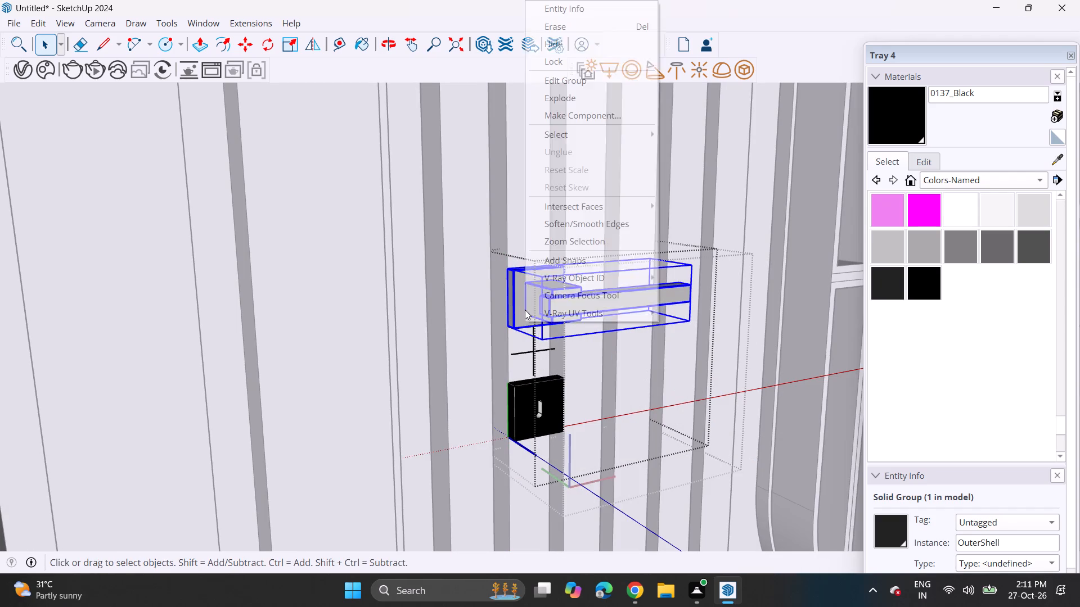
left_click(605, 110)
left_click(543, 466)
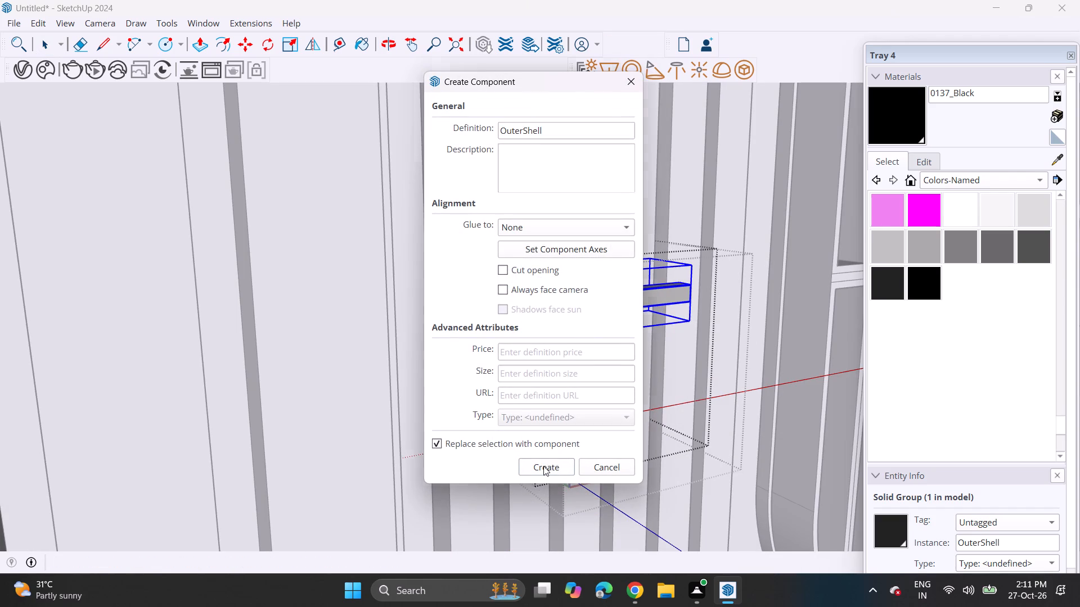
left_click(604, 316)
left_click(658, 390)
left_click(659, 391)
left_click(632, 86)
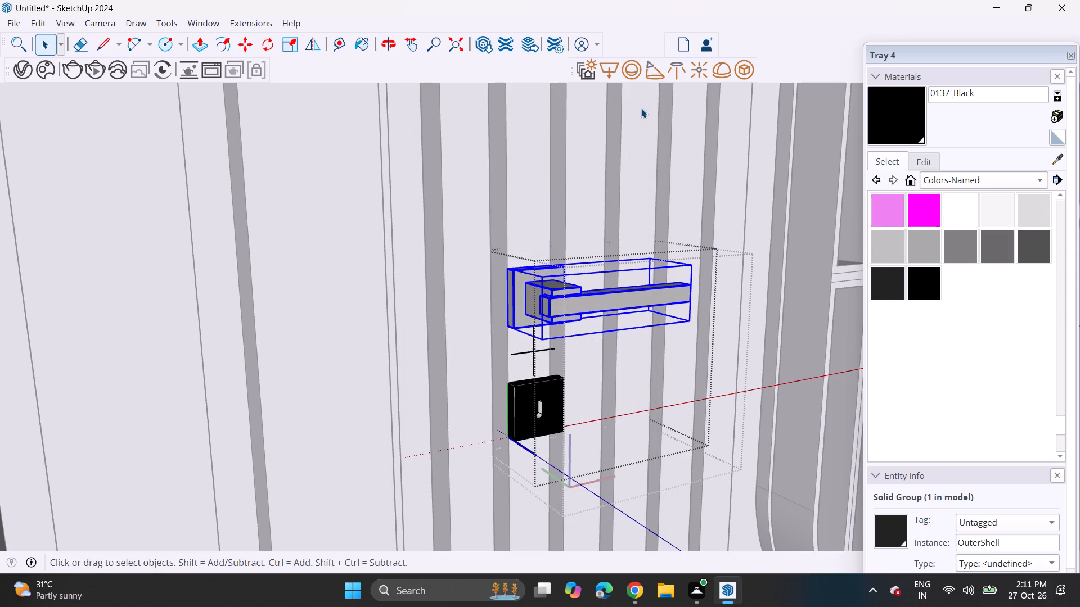
Paint the merged OuterShell lever group with 0137_Black and close the handle component.
left_click(869, 122)
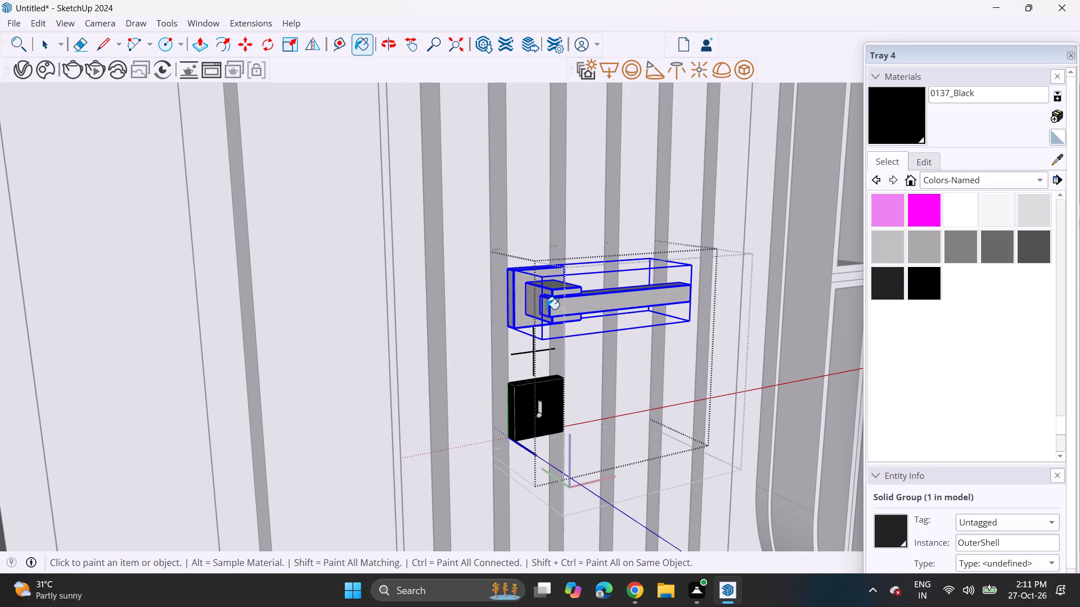
left_click(546, 309)
left_click(572, 301)
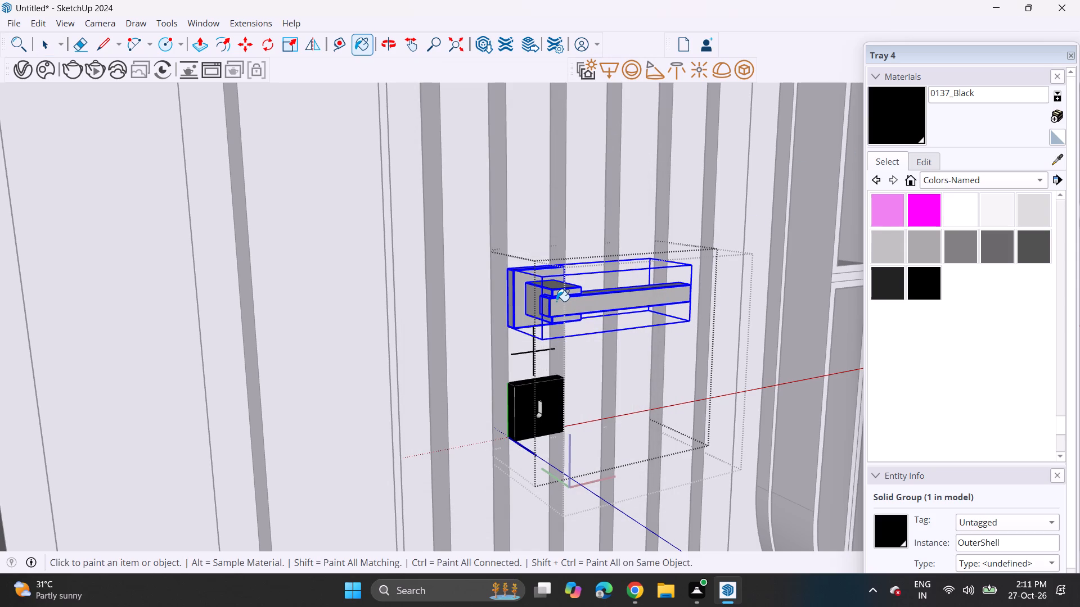
key("space")
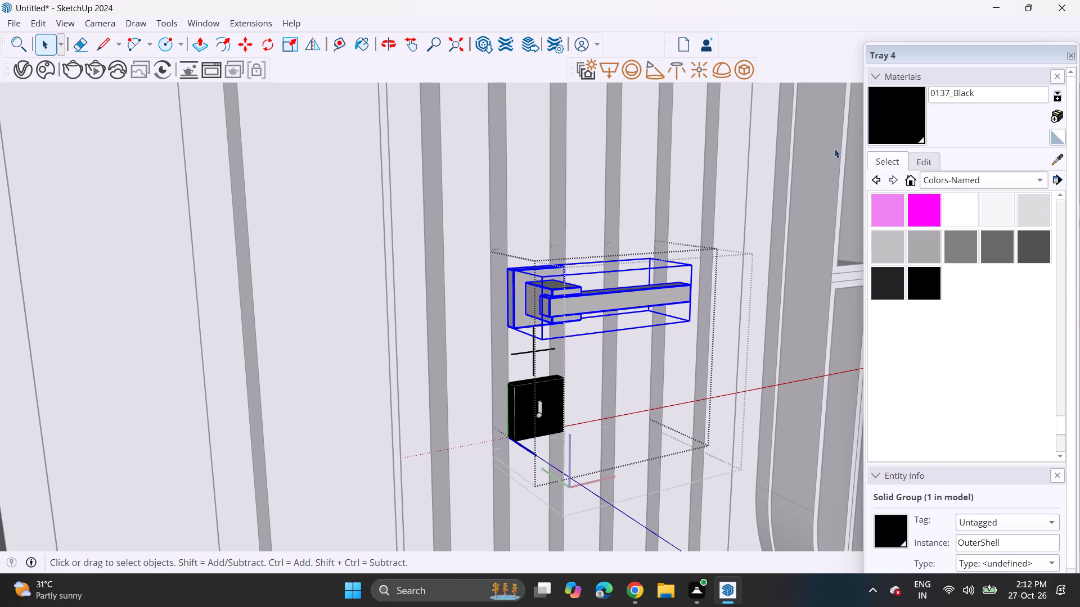
left_click(908, 110)
left_click(574, 298)
left_click(570, 304)
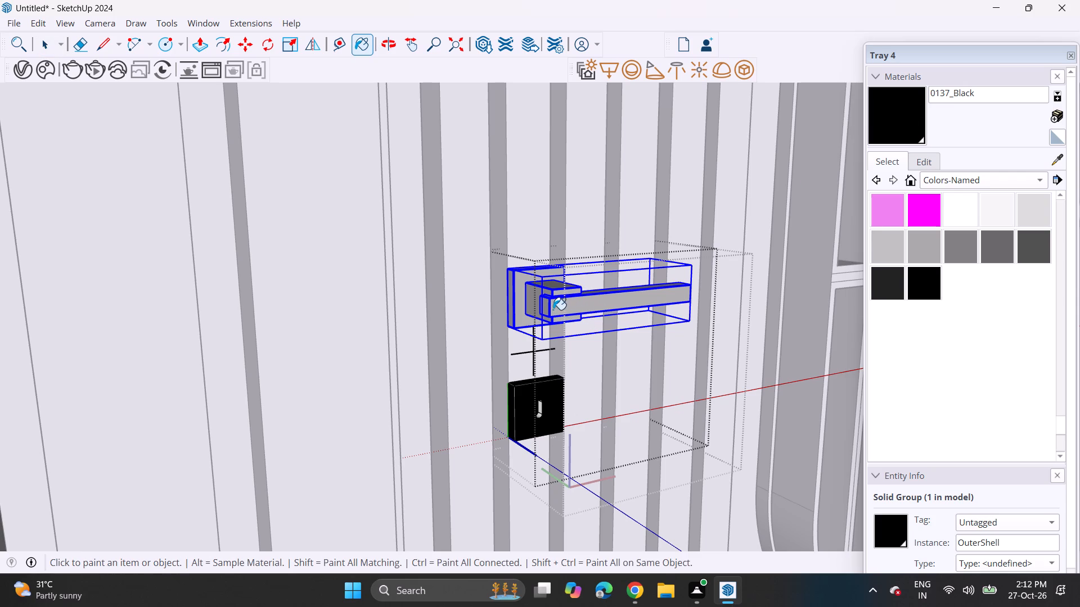
key("space")
left_click(553, 312)
middle_click_drag(564, 310, 462, 309)
left_click(658, 333)
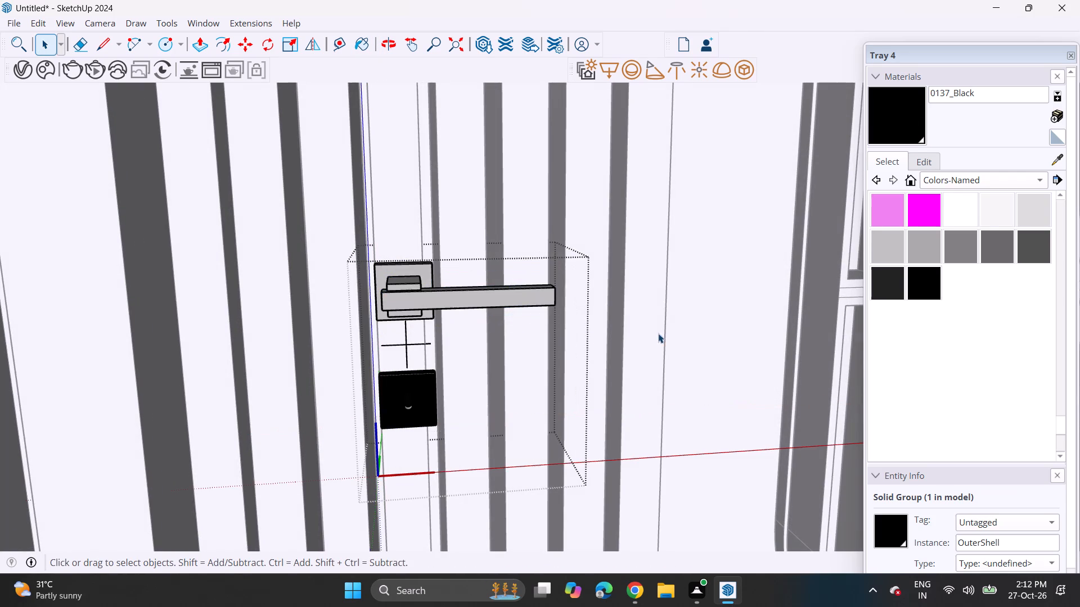
scroll(691, 342, "down", 12)
scroll(674, 375, "up", 1)
scroll(674, 377, "down", 1)
middle_click_drag(544, 383, 457, 372)
scroll(457, 372, "up", 1)
scroll(464, 360, "down", 7)
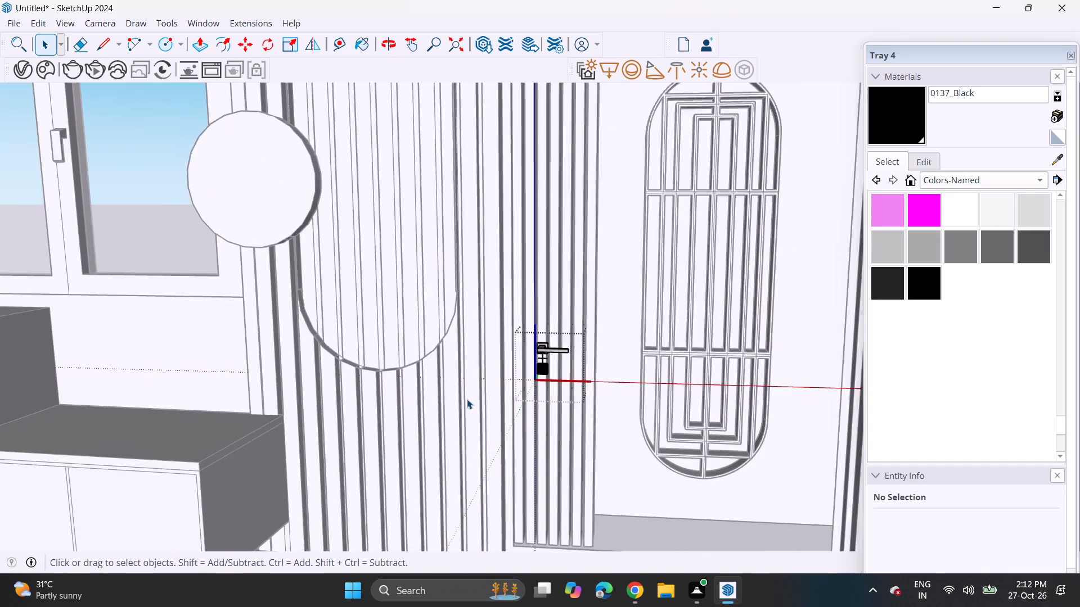
scroll(467, 399, "down", 19)
left_click(741, 365)
Scale the door handle component up uniformly until its lever reaches the lattice-side edge of the door's slatted strip.
middle_click_drag(439, 438, 465, 386)
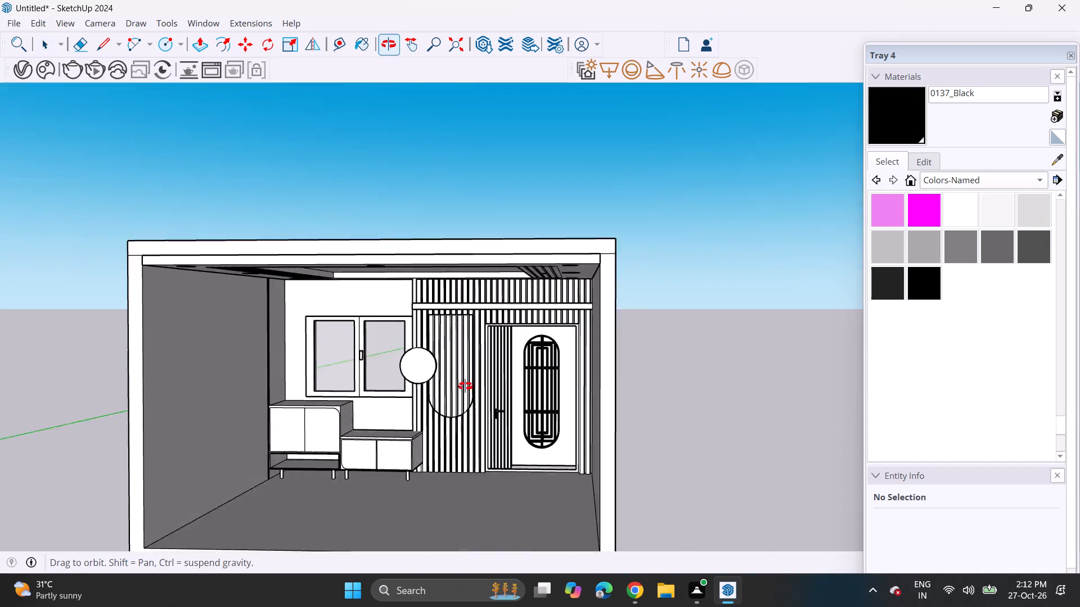
middle_click_drag(465, 386, 481, 361)
scroll(462, 400, "up", 5)
scroll(533, 423, "up", 7)
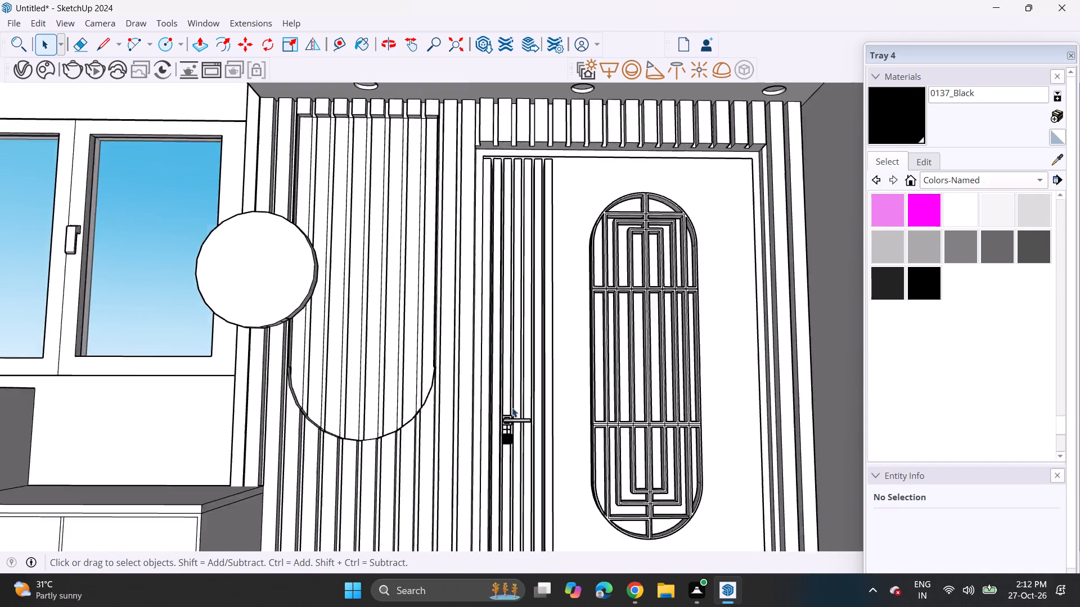
scroll(512, 407, "up", 1)
left_click(505, 441)
scroll(510, 425, "up", 1)
middle_click_drag(512, 429, 513, 464)
scroll(514, 443, "up", 5)
scroll(514, 443, "down", 1)
scroll(514, 440, "up", 1)
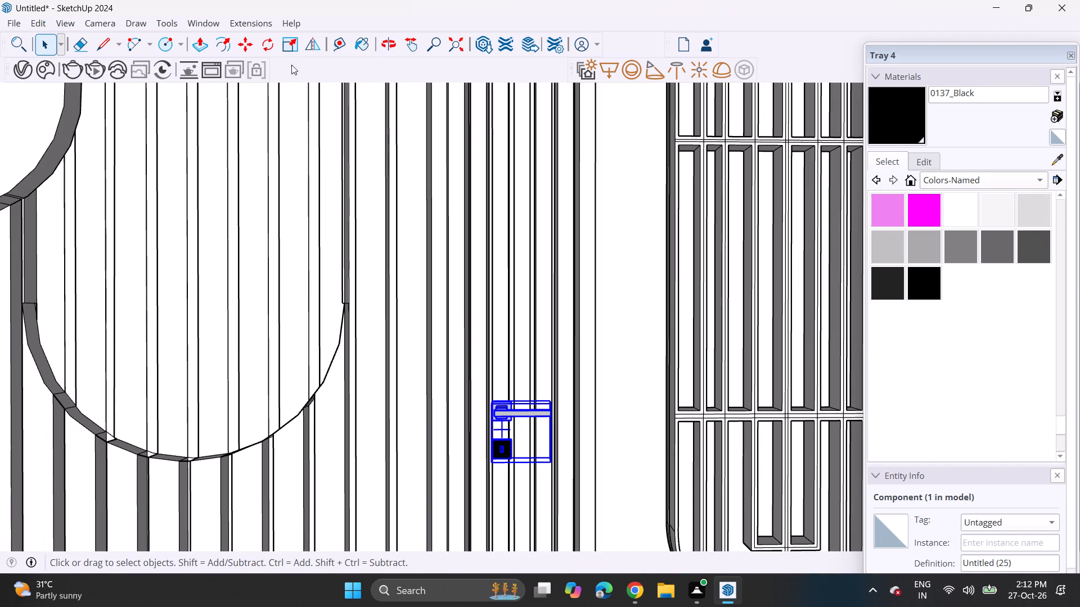
left_click(287, 48)
left_click(555, 404)
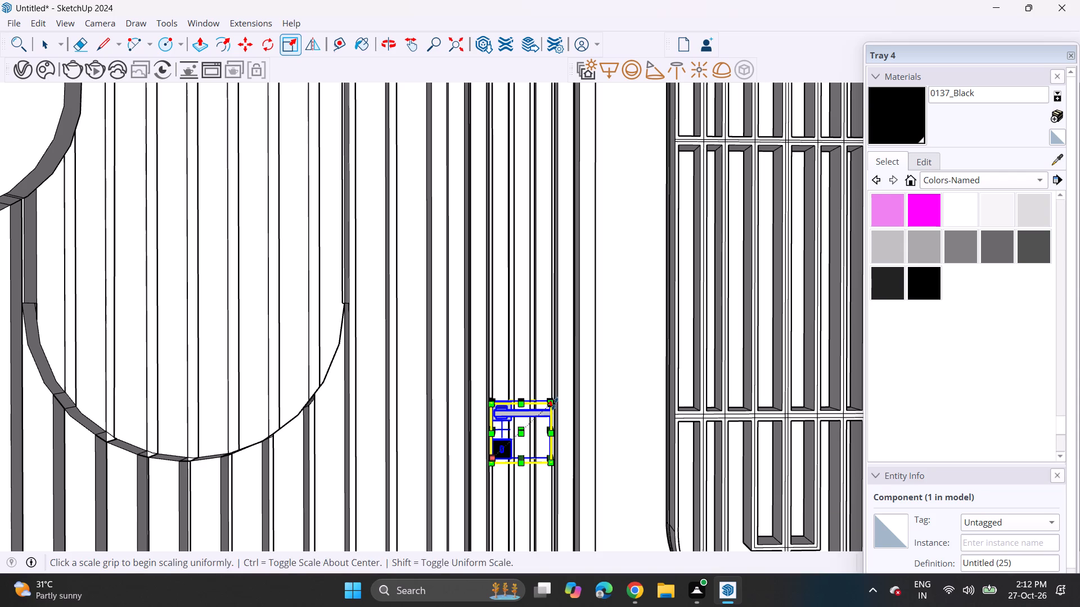
left_click(569, 372)
key("space")
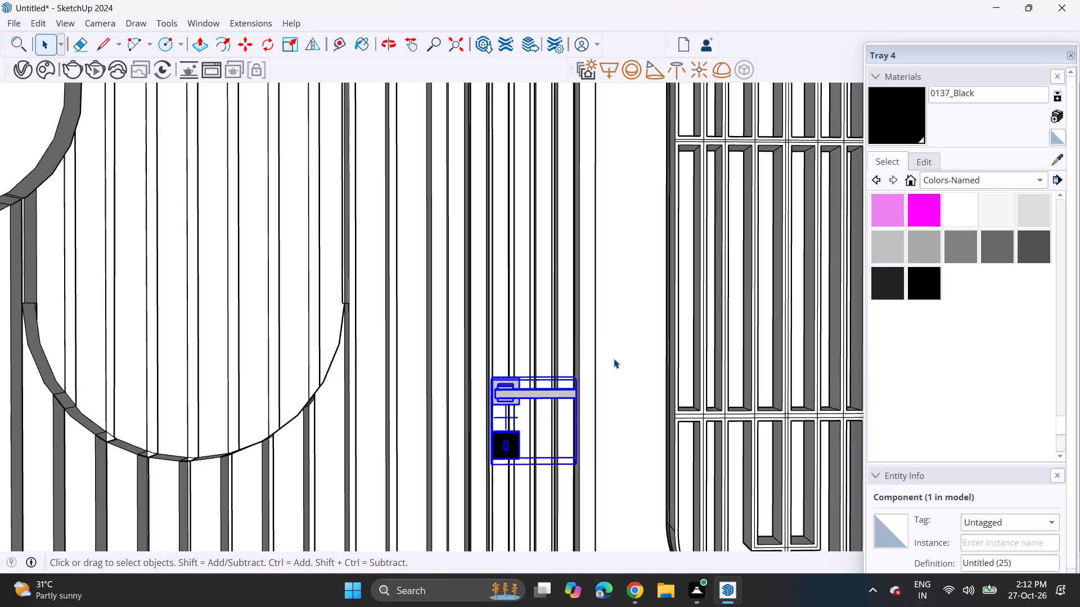
left_click(614, 359)
Push/Pull the recessed door panel face around the lattice forward to the back edge of the slatted strip.
scroll(610, 361, "down", 18)
middle_click_drag(570, 381, 563, 409)
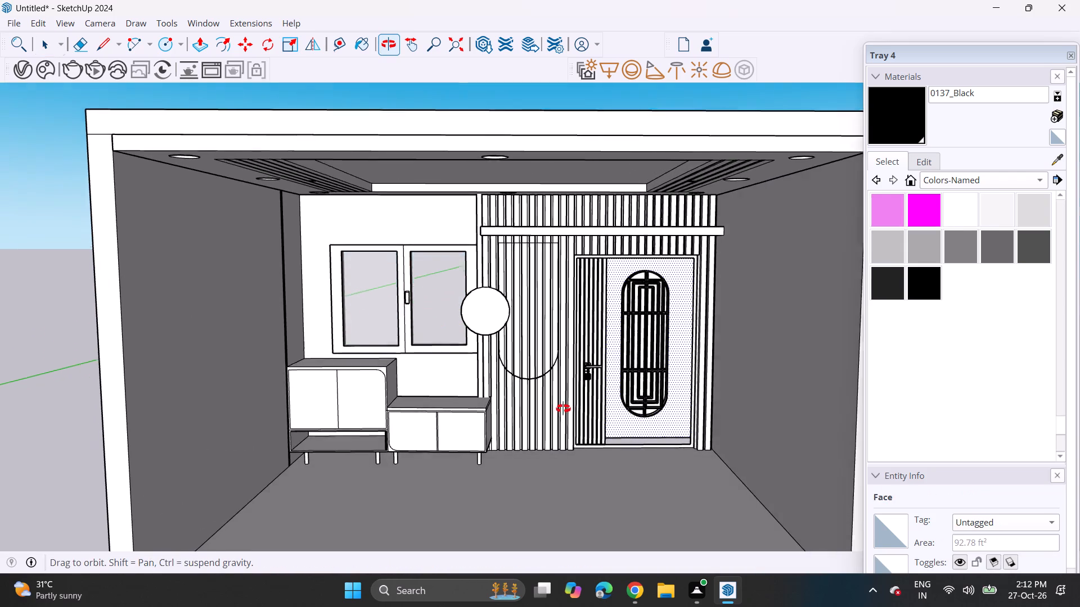
middle_click_drag(563, 409, 562, 409)
middle_click_drag(677, 391, 667, 425)
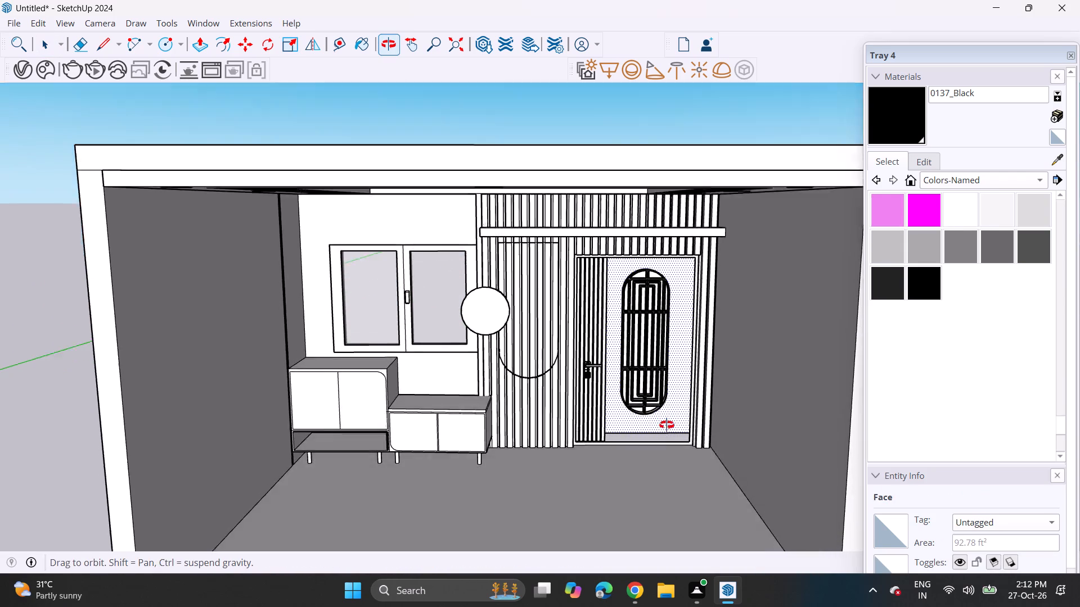
middle_click_drag(667, 425, 634, 440)
scroll(660, 411, "up", 15)
middle_click_drag(655, 411, 598, 413)
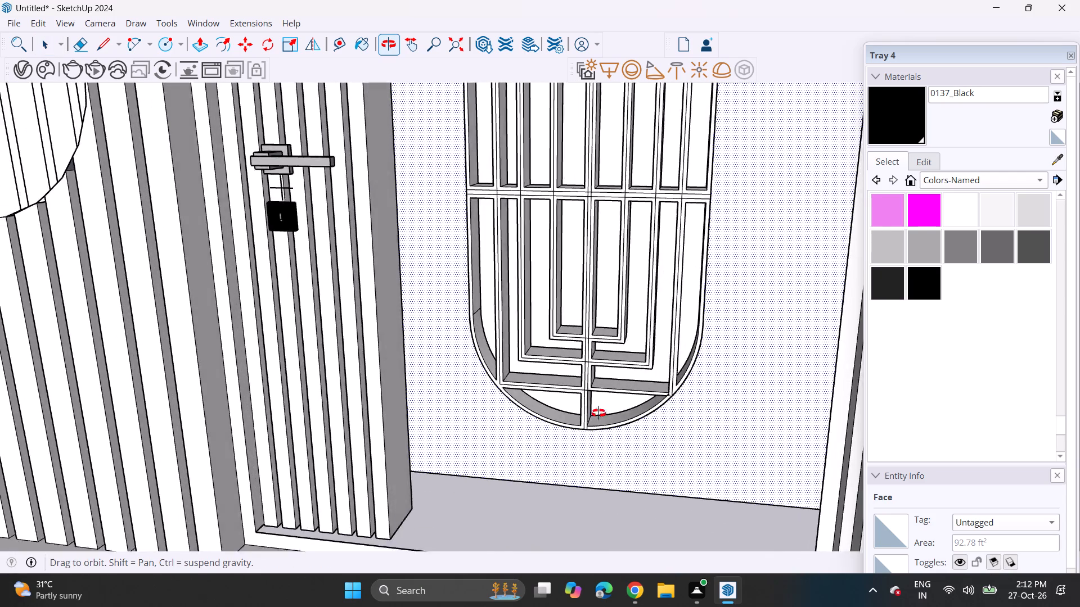
middle_click_drag(598, 413, 628, 409)
scroll(629, 404, "down", 1)
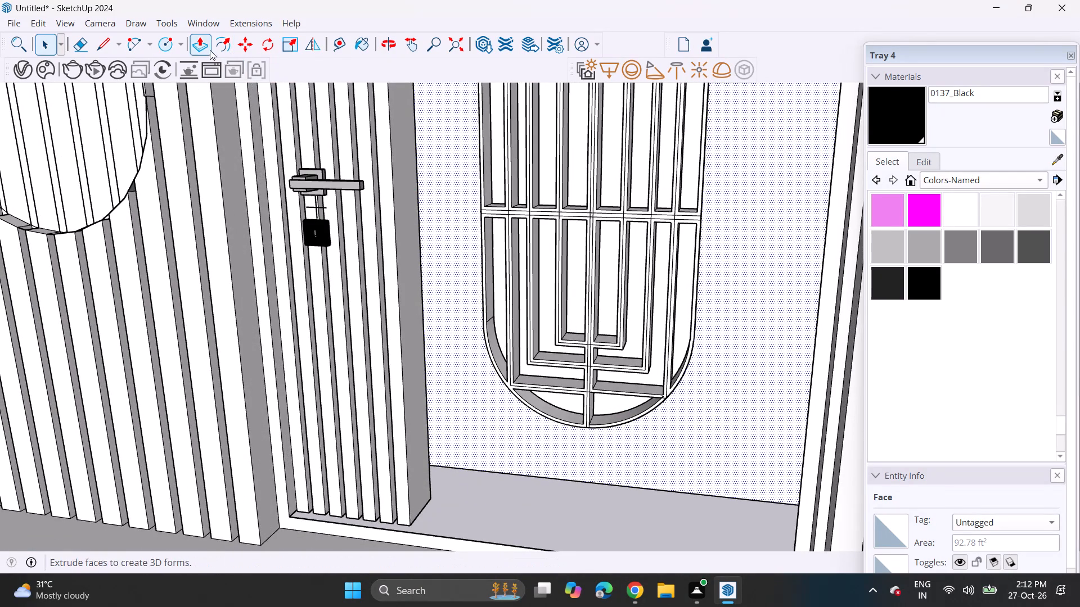
left_click(195, 48)
left_click(488, 429)
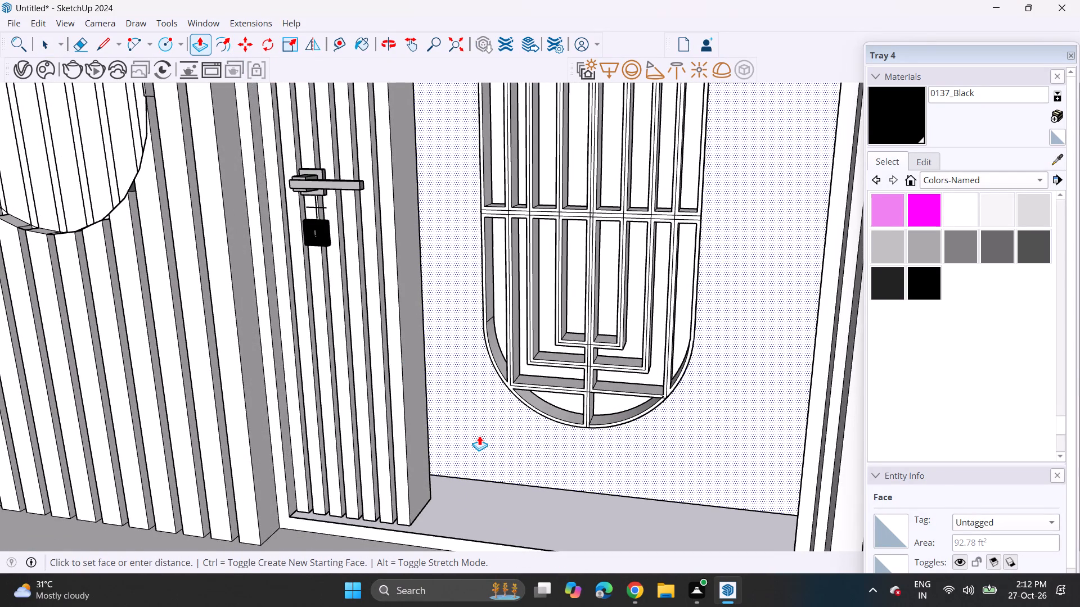
key("Escape")
left_click(466, 452)
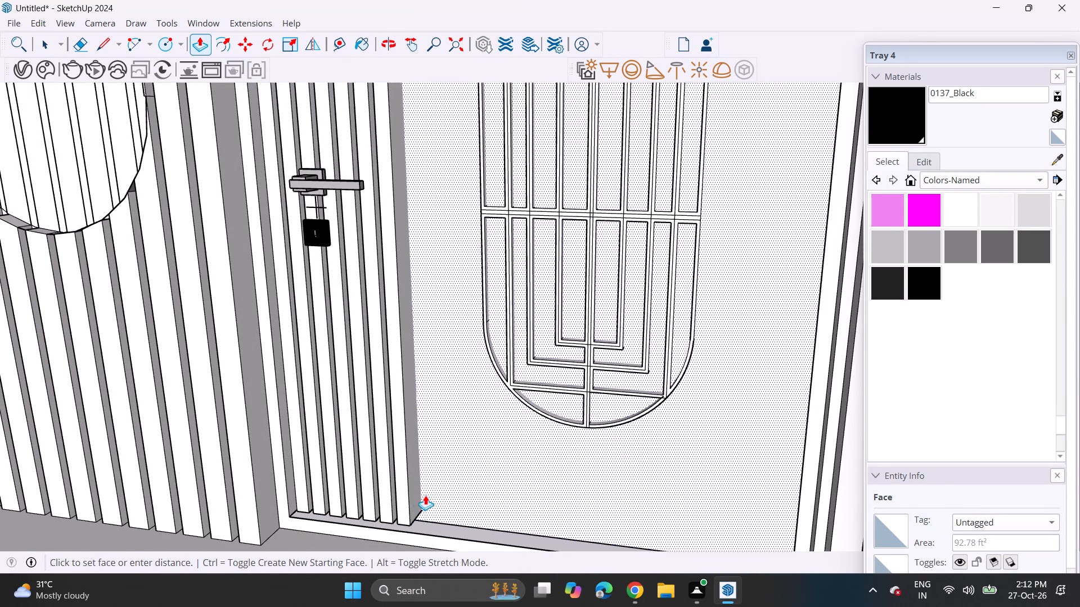
left_click(429, 492)
Examine the door panel's base beside the slatted strip and the room as a whole.
middle_click_drag(516, 473, 512, 490)
scroll(517, 470, "up", 1)
scroll(571, 420, "down", 1)
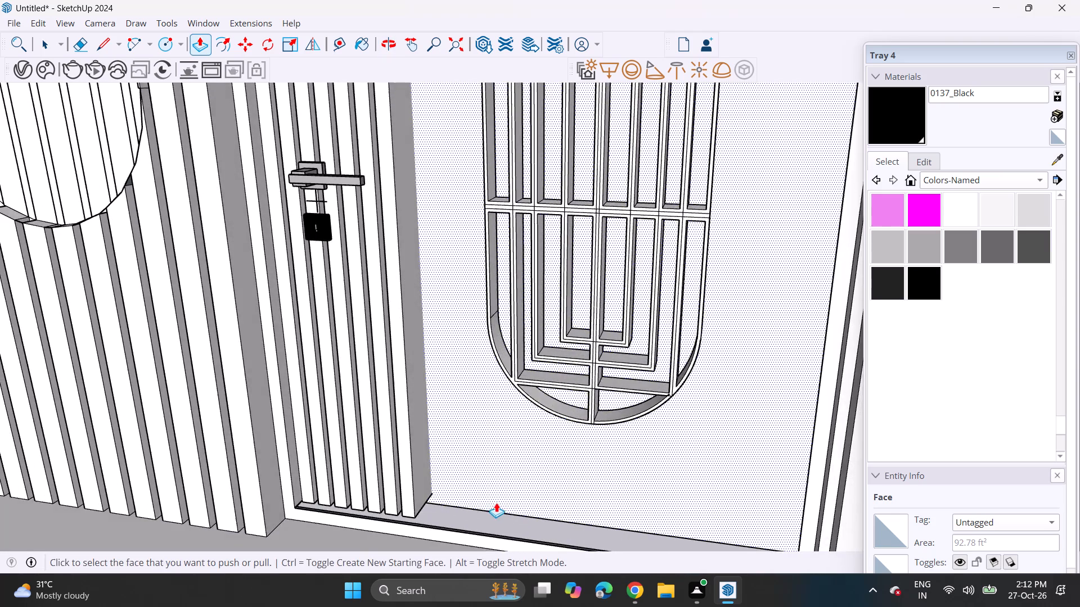
scroll(494, 508, "up", 1)
middle_click_drag(493, 508, 533, 450)
middle_click_drag(462, 454, 546, 370)
scroll(523, 386, "down", 8)
scroll(507, 404, "up", 1)
scroll(507, 405, "down", 1)
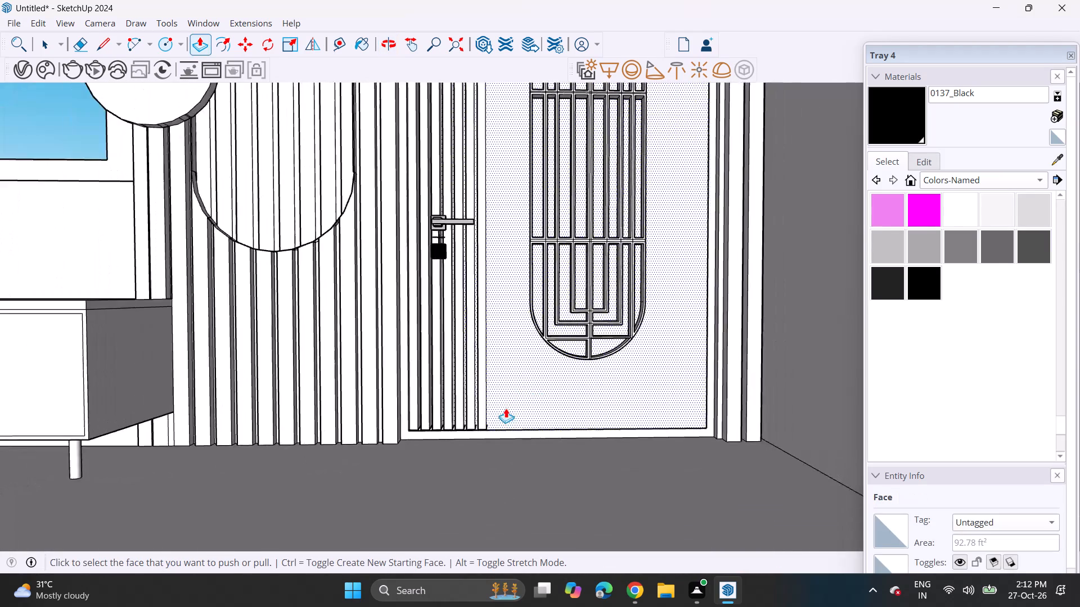
scroll(506, 408, "down", 3)
middle_click_drag(498, 403, 535, 456, "shift")
scroll(528, 433, "down", 4)
middle_click_drag(521, 433, 550, 445, "shift")
scroll(544, 432, "down", 4)
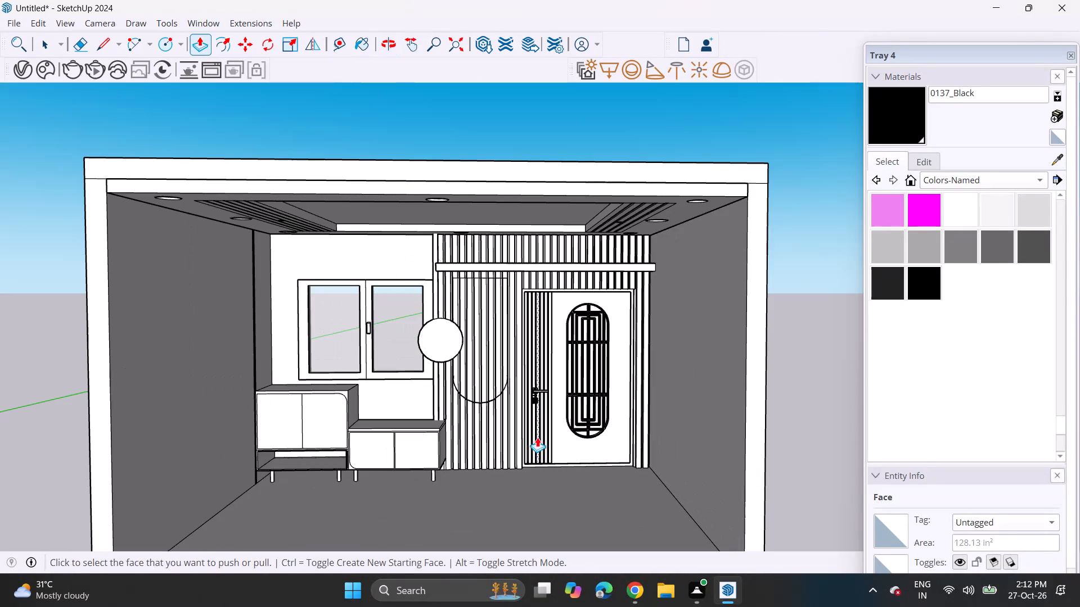
key("space")
left_click(490, 472)
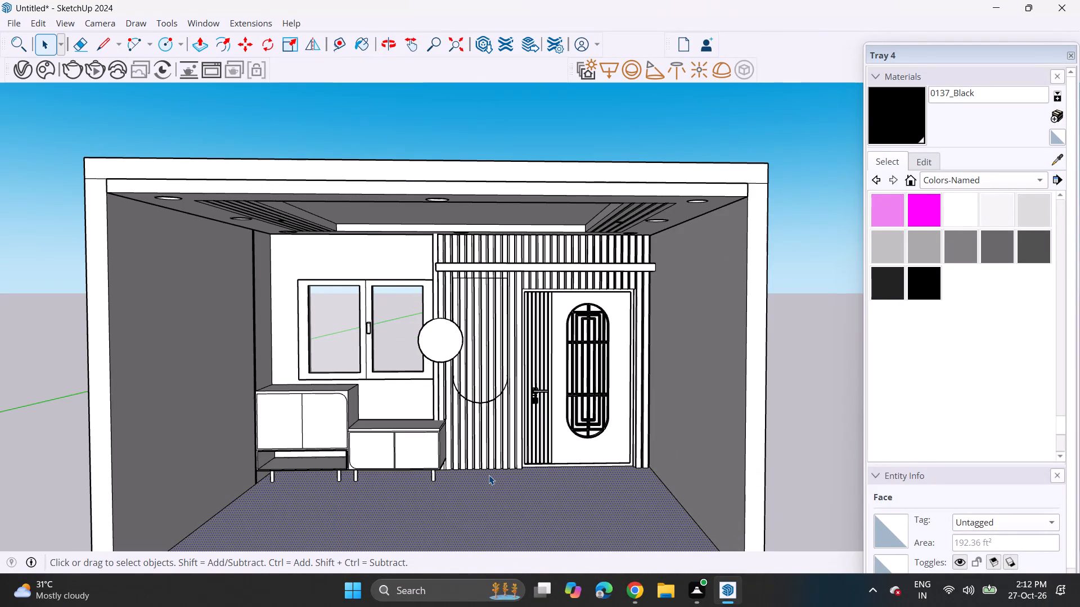
Import the Avation+Styled+Ceiling+Fan_JSB model from Downloads and place it near the middle of the recessed ceiling panel.
left_click(12, 20)
left_click(52, 214)
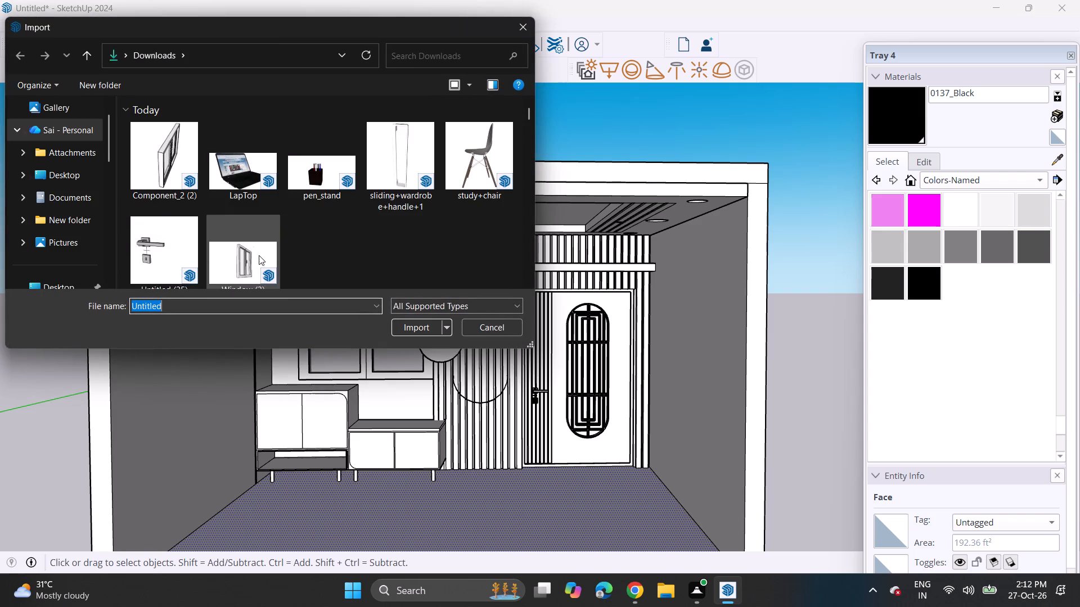
scroll(269, 250, "down", 12)
scroll(291, 246, "up", 1)
scroll(289, 246, "down", 2)
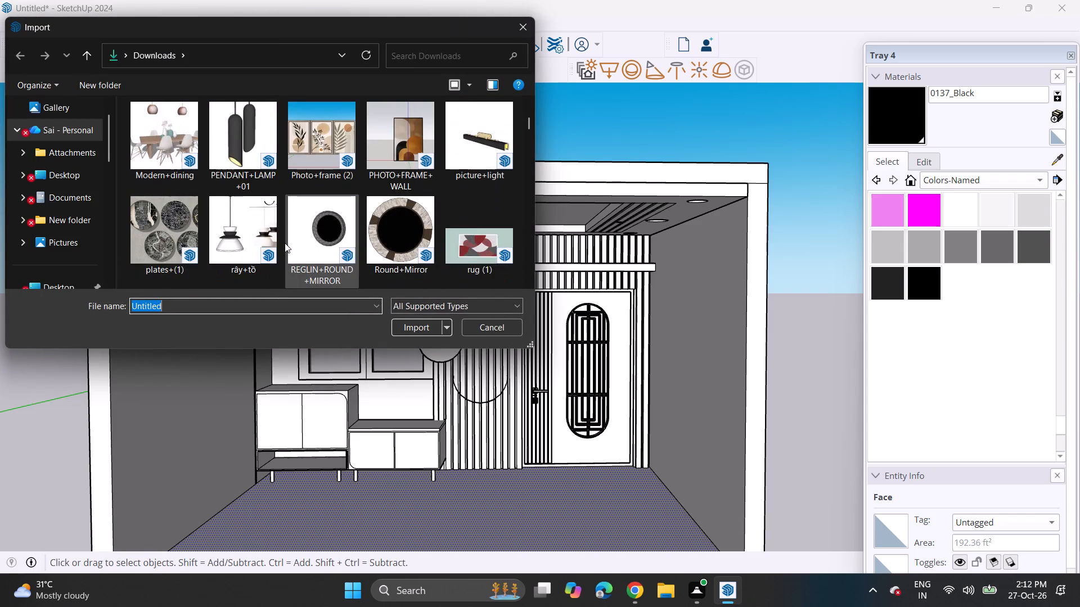
scroll(281, 238, "down", 2)
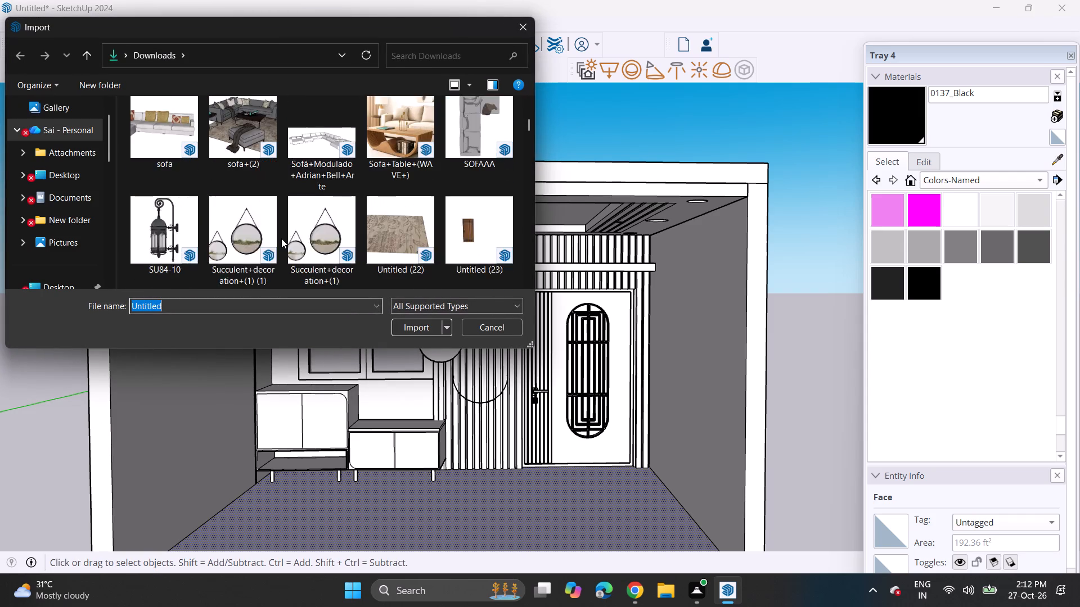
scroll(281, 238, "down", 11)
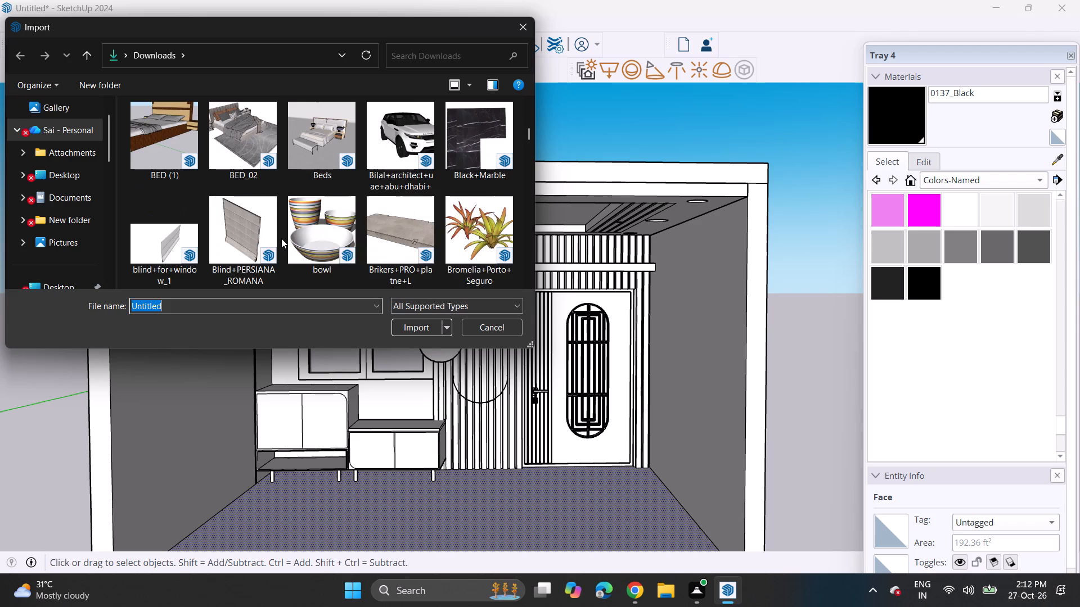
scroll(281, 238, "down", 6)
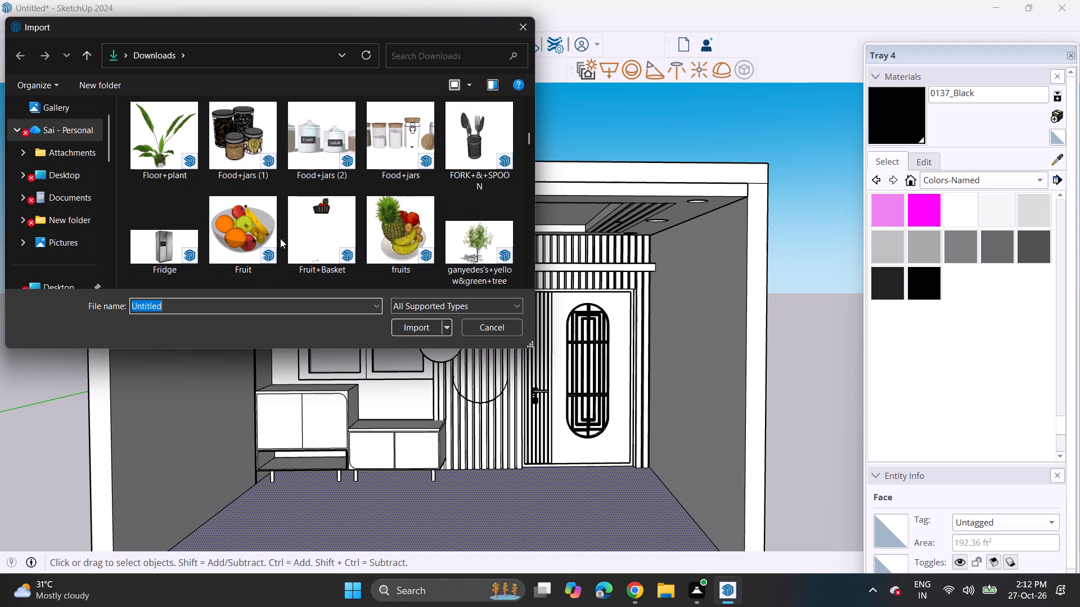
scroll(280, 238, "down", 6)
scroll(280, 238, "up", 1)
scroll(280, 238, "down", 3)
scroll(280, 238, "up", 1)
scroll(280, 238, "down", 5)
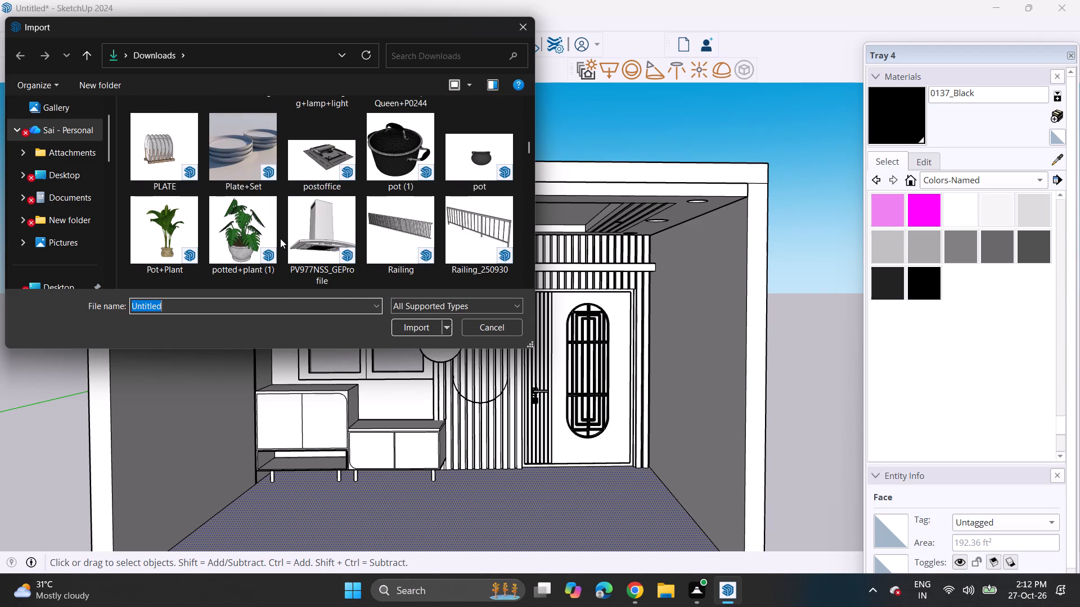
scroll(280, 238, "down", 4)
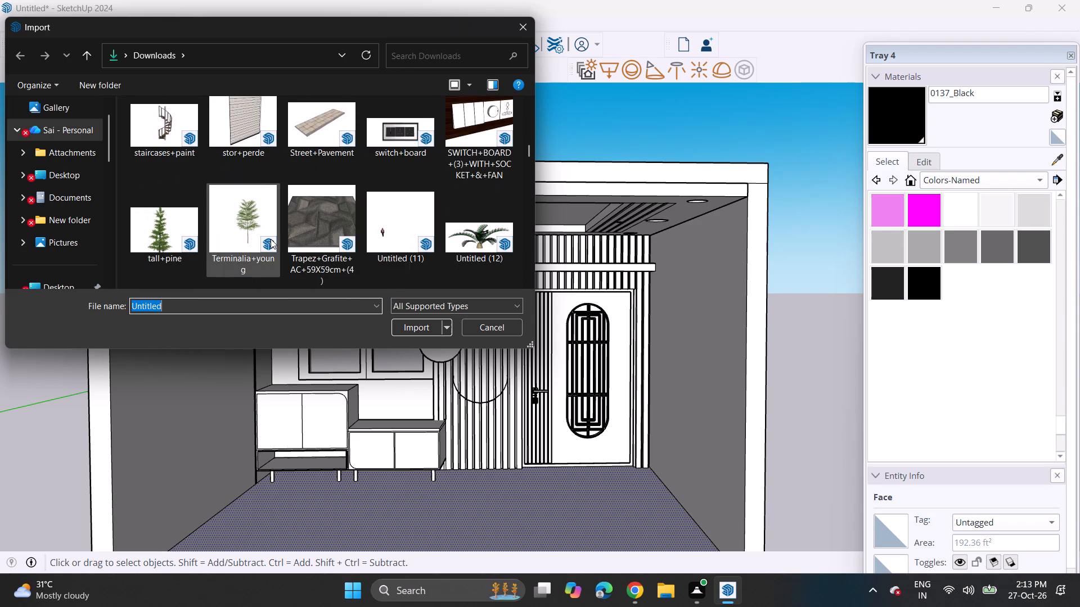
scroll(271, 239, "down", 3)
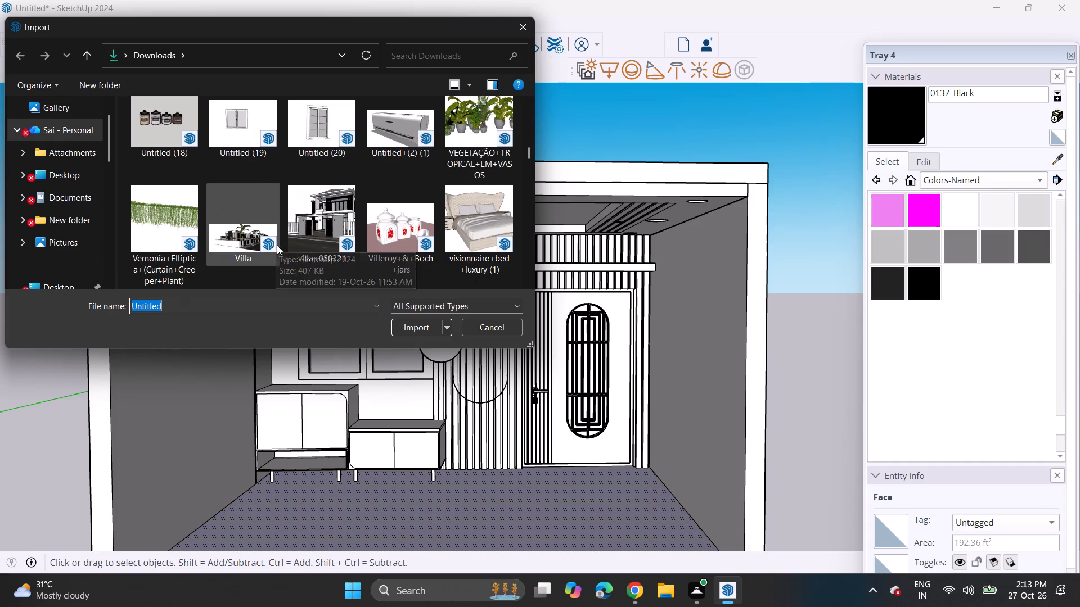
scroll(309, 229, "down", 4)
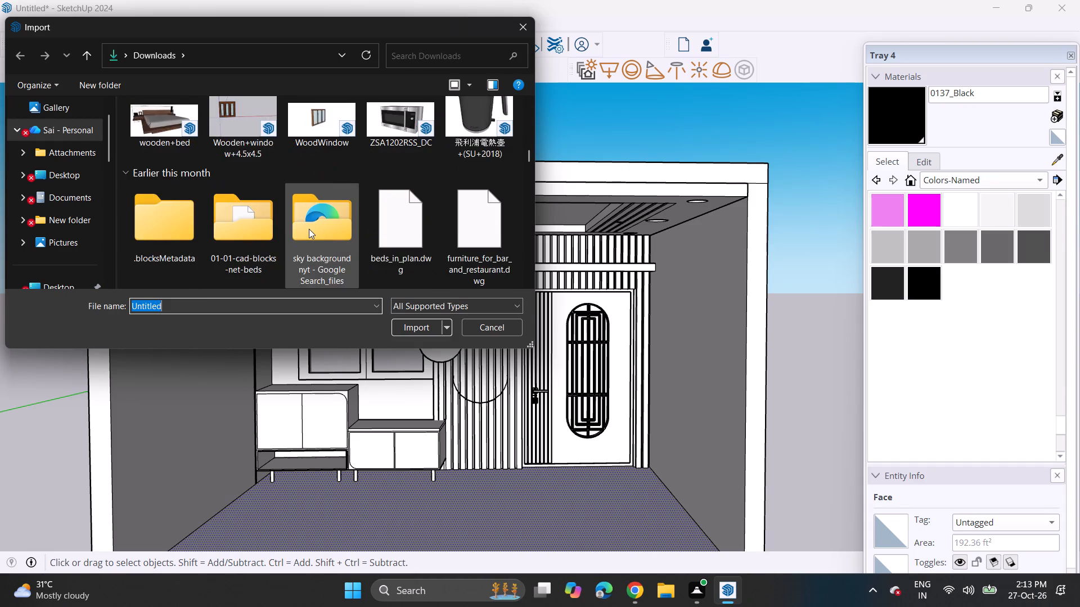
scroll(309, 229, "down", 7)
scroll(309, 229, "up", 1)
scroll(309, 229, "down", 3)
scroll(309, 229, "up", 1)
scroll(309, 229, "down", 3)
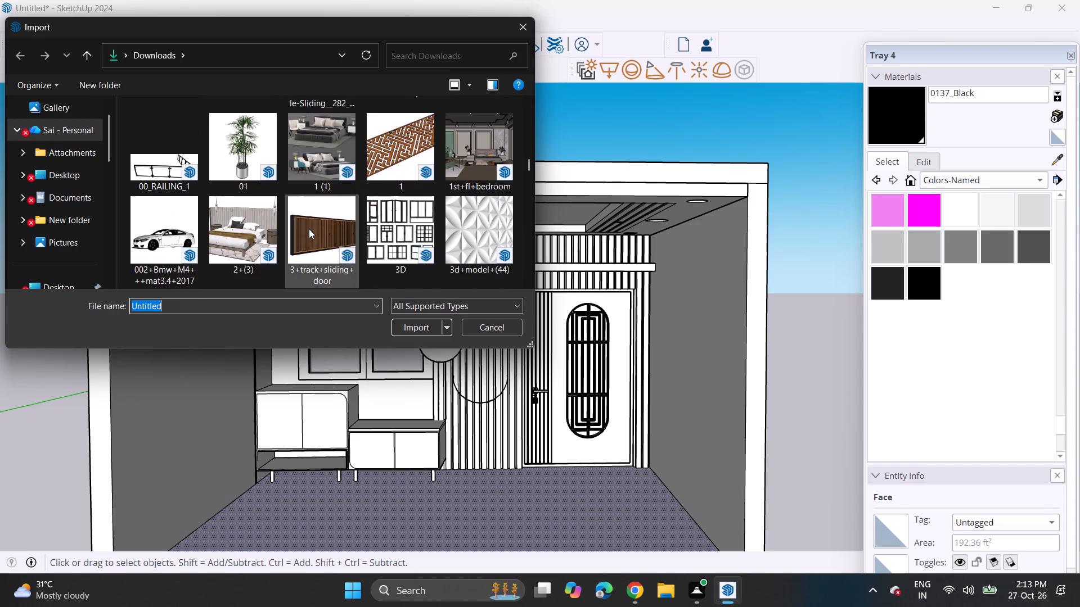
scroll(309, 229, "down", 4)
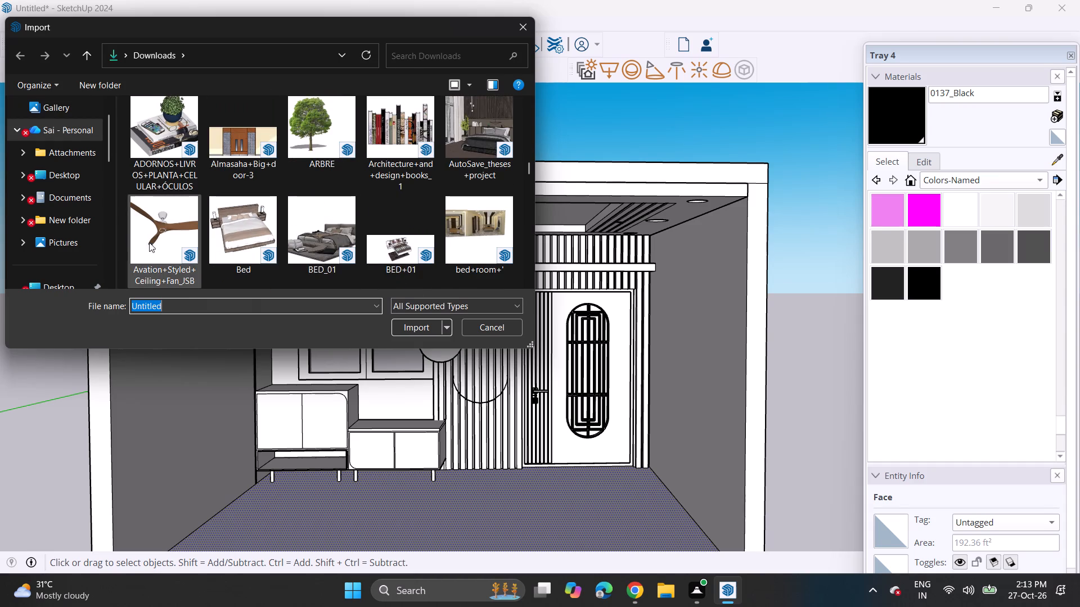
left_click(162, 227)
left_click(408, 332)
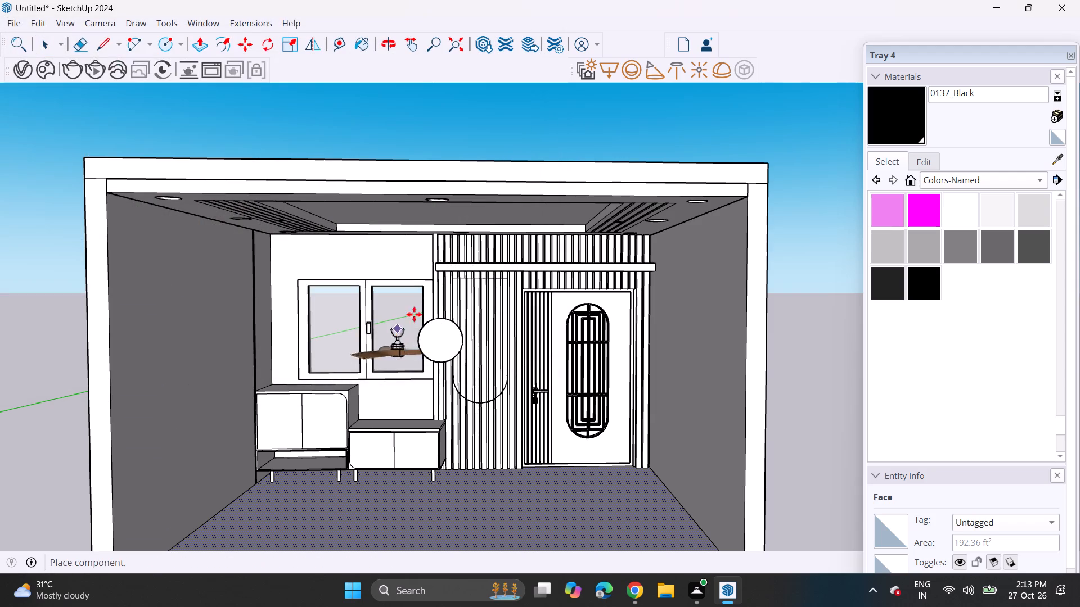
middle_click_drag(445, 246, 456, 170)
scroll(445, 244, "up", 1)
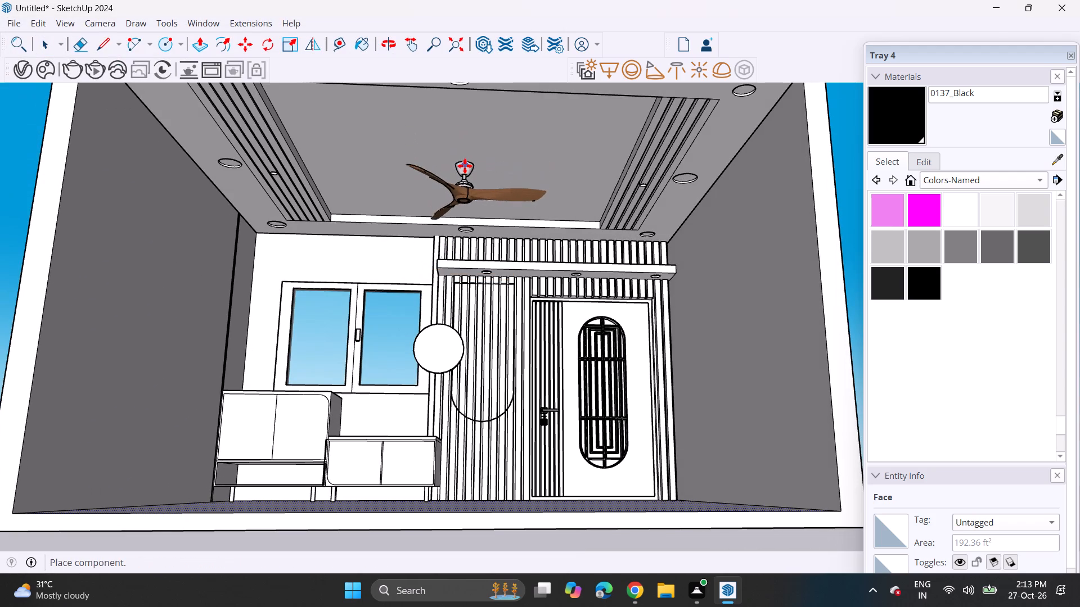
left_click(459, 157)
Move the imported ceiling fan slightly to adjust its position beneath the recessed ceiling panel.
middle_click_drag(488, 160, 482, 261)
scroll(475, 293, "up", 3)
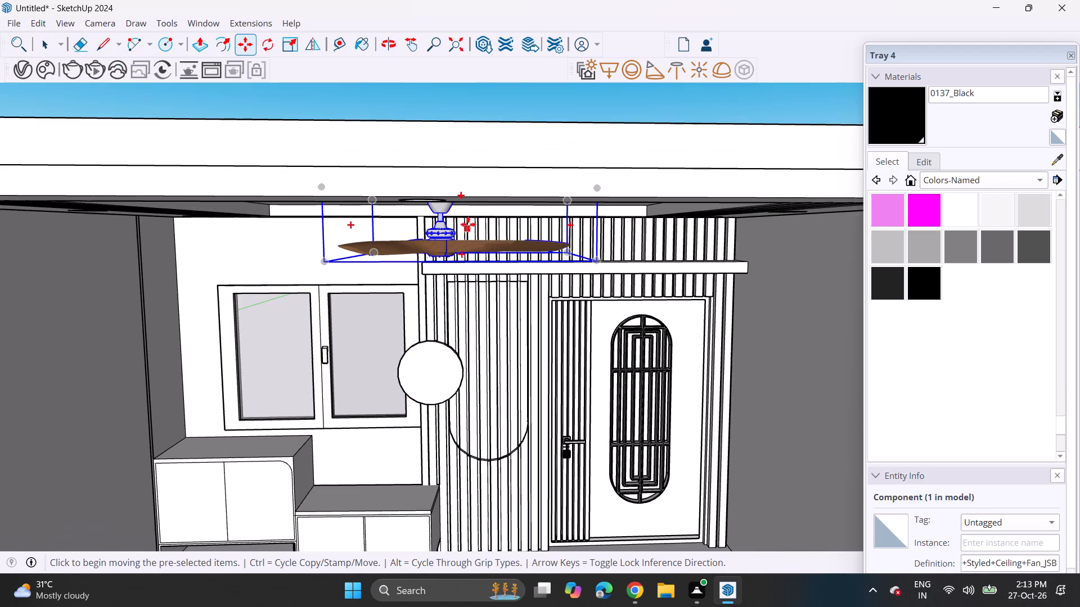
scroll(460, 242, "up", 1)
middle_click_drag(460, 239, 472, 217)
left_click(454, 219)
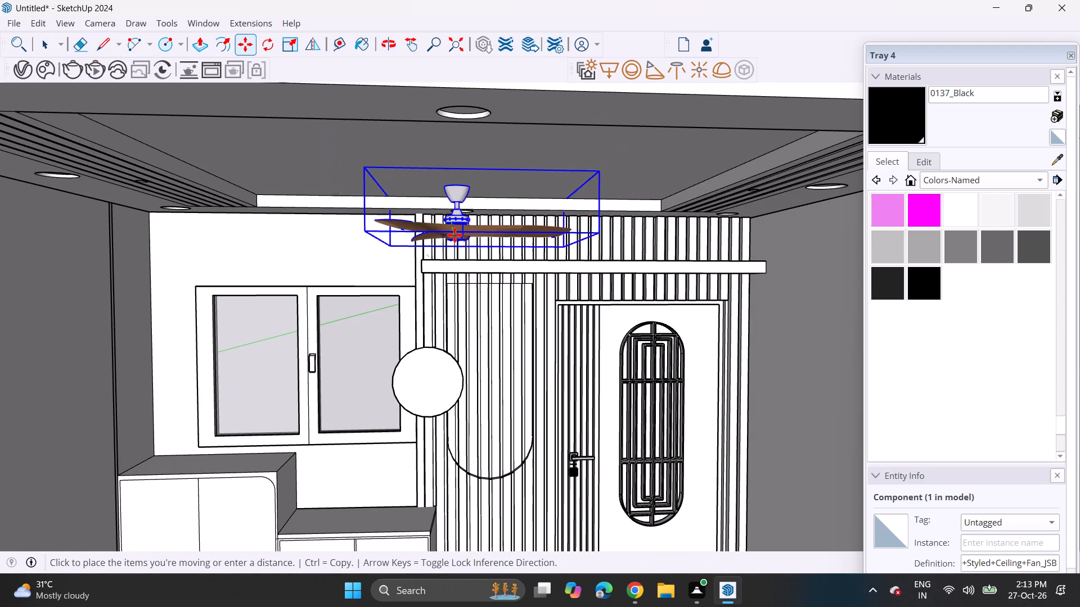
left_click(456, 229)
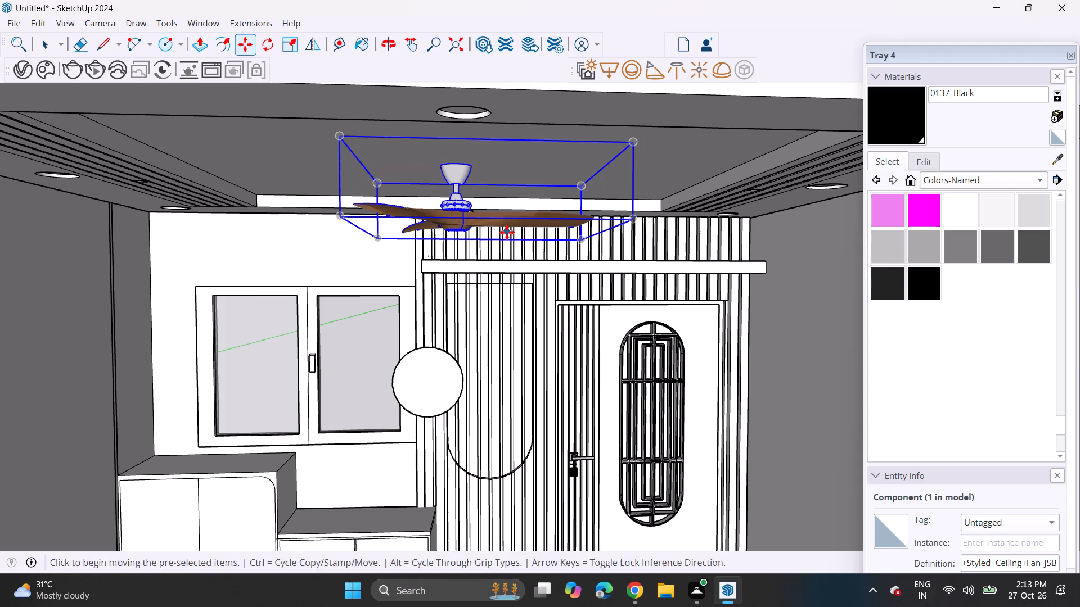
middle_click_drag(500, 224, 484, 210)
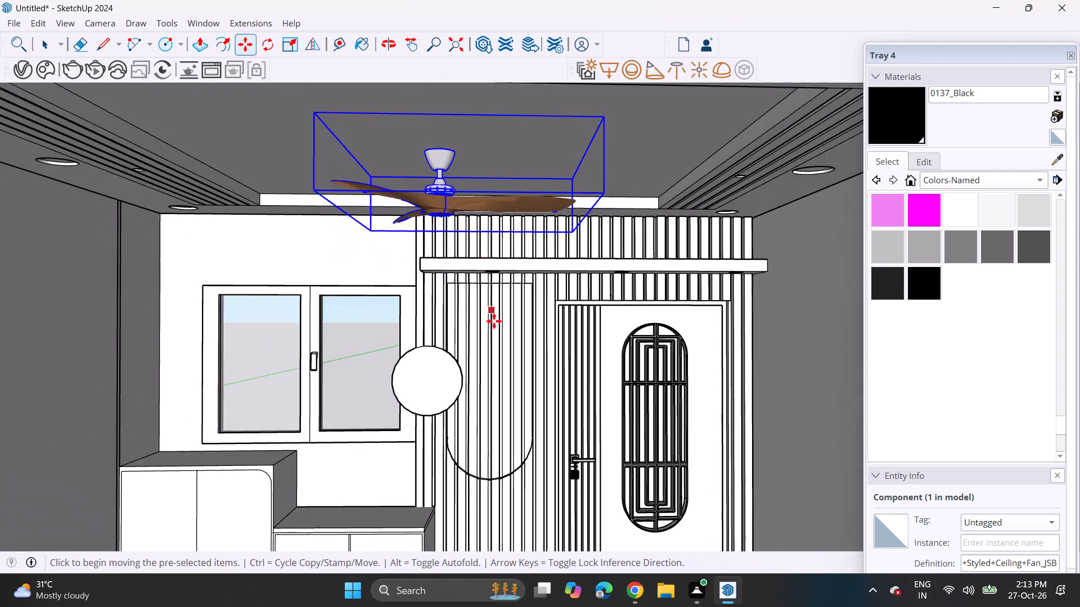
scroll(494, 330, "up", 1)
middle_click_drag(487, 314, 446, 251, "shift")
key("space")
left_click(305, 197)
Examine the room's back wall, including the window, stepped cabinets, slatted wall and door, with the fan in place.
middle_click_drag(418, 298, 426, 313)
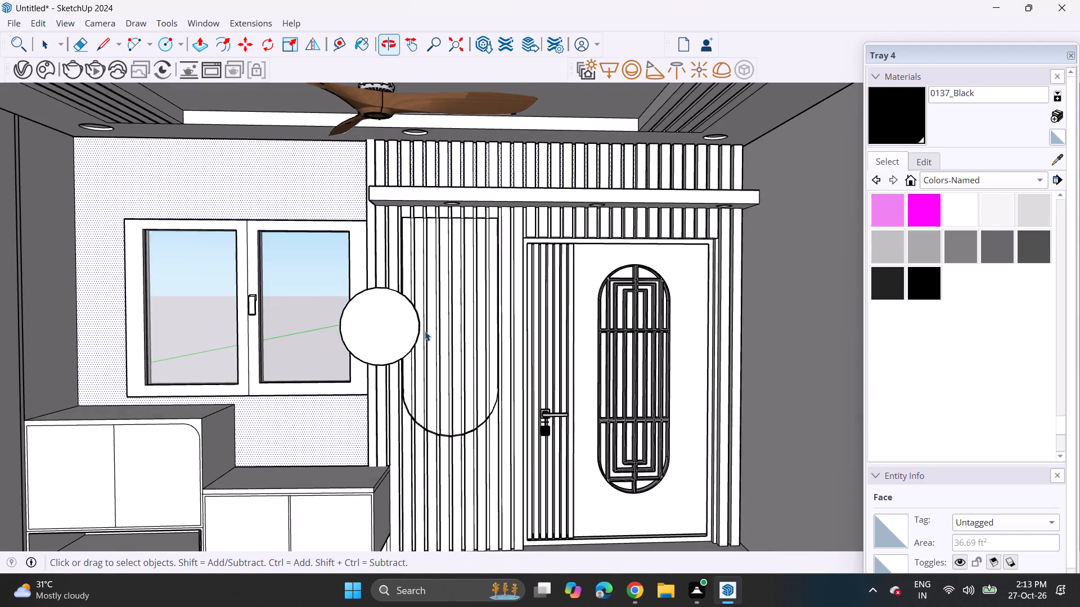
scroll(429, 377, "up", 3)
middle_click_drag(424, 404, 471, 369, "shift")
scroll(469, 370, "up", 1, "shift")
scroll(462, 366, "down", 6)
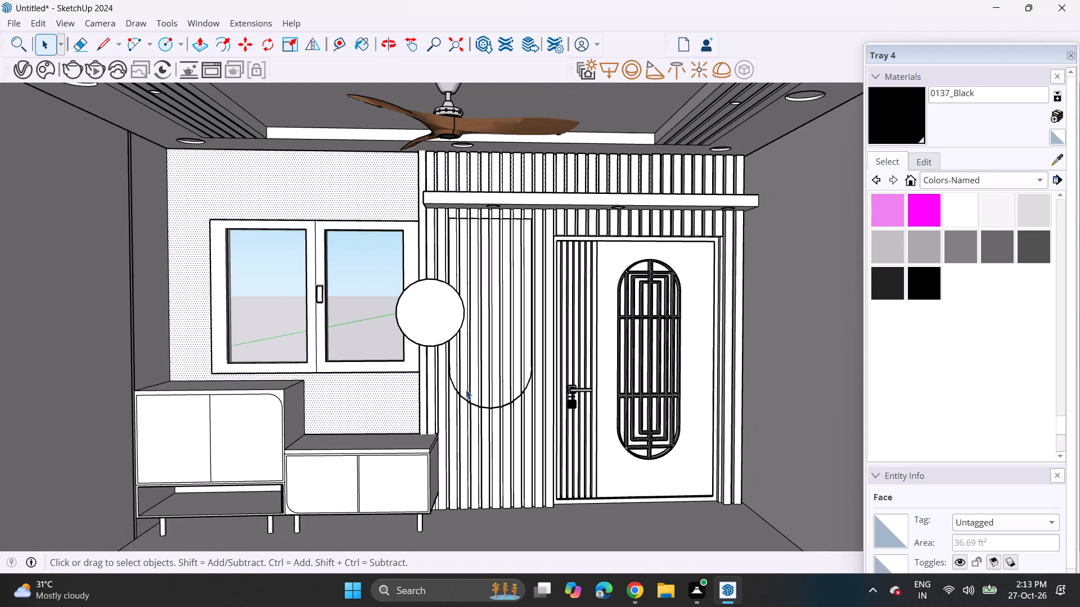
middle_click_drag(462, 389, 487, 375)
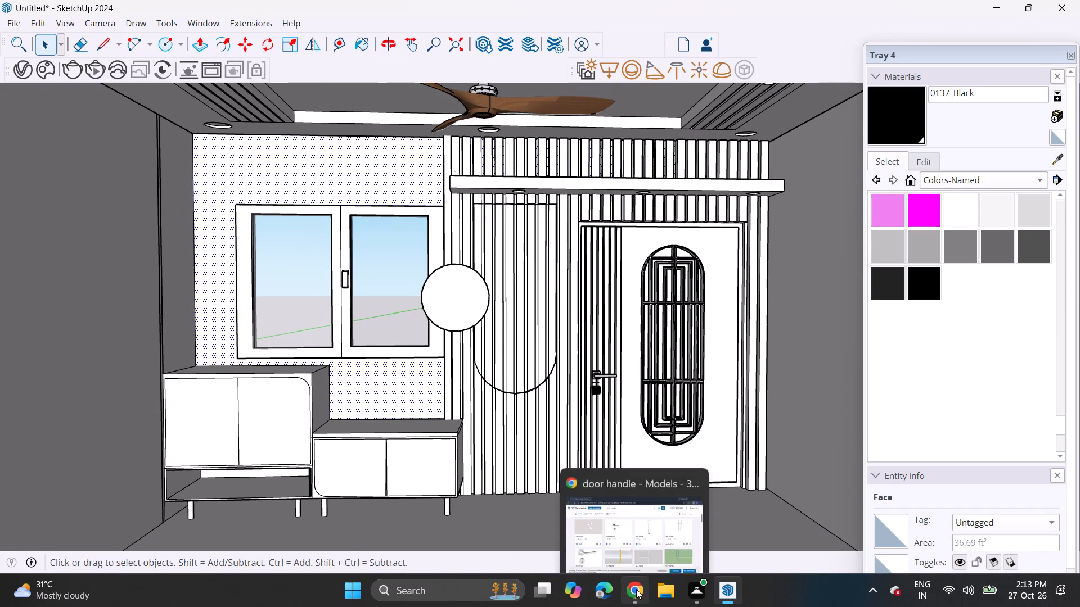
Switch to 3D Warehouse in Chrome and search the models for "sliper shoes".
left_click(636, 589)
left_click(697, 132)
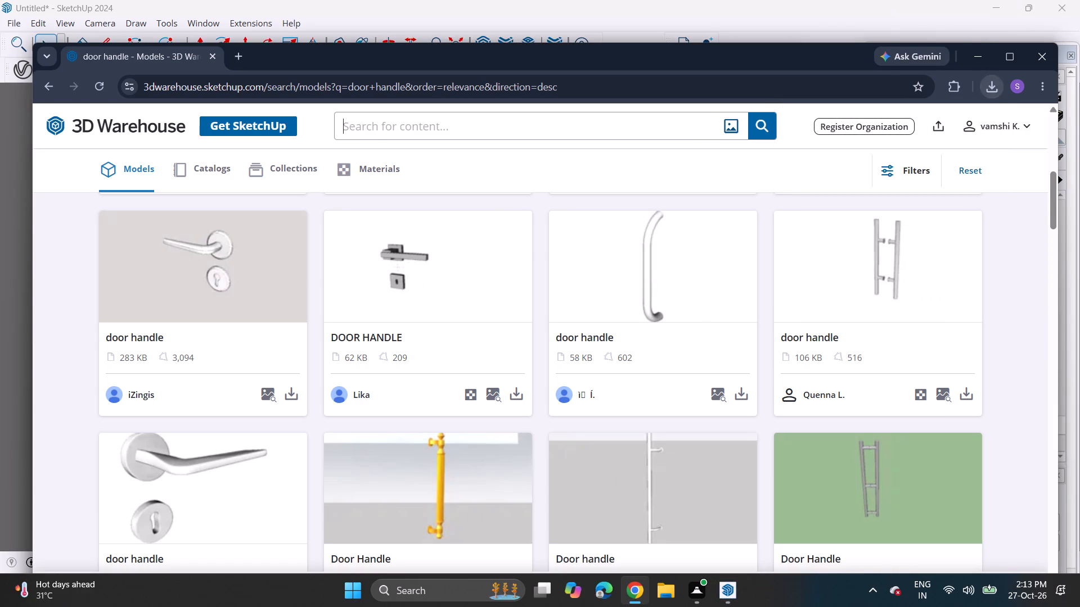
type("sliper s")
type("hoes")
key("Return")
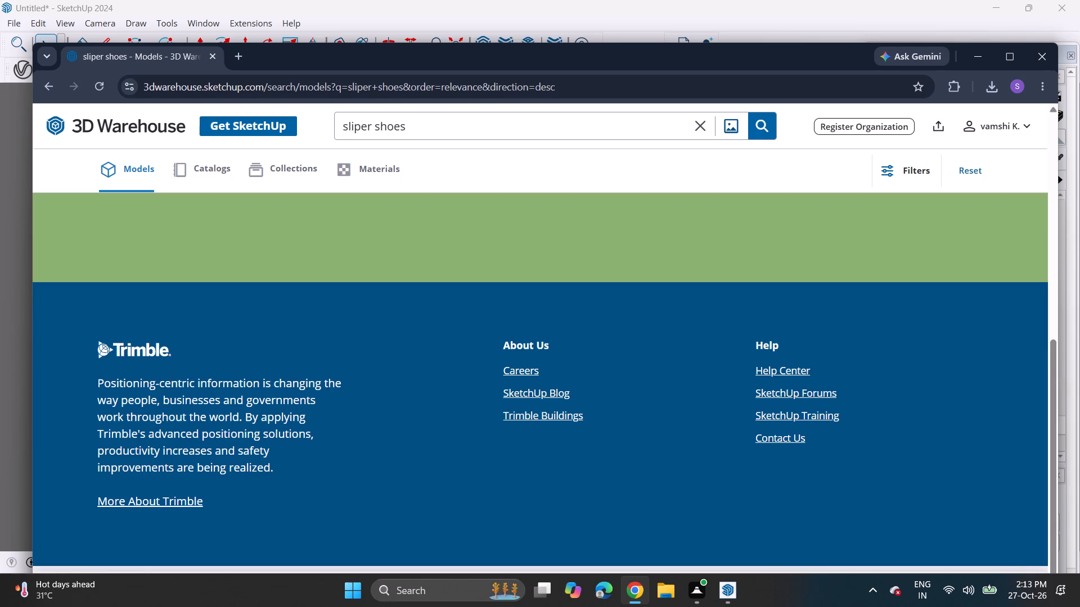
Shorten the 3D Warehouse search to "shoes" and run it again.
left_click(368, 124)
left_click(372, 120)
key("BackSpace")
key("BackSpace")
key("BackSpace")
key("BackSpace")
key("BackSpace")
key("BackSpace")
key("BackSpace")
key("BackSpace")
key("BackSpace")
key("BackSpace")
key("Return")
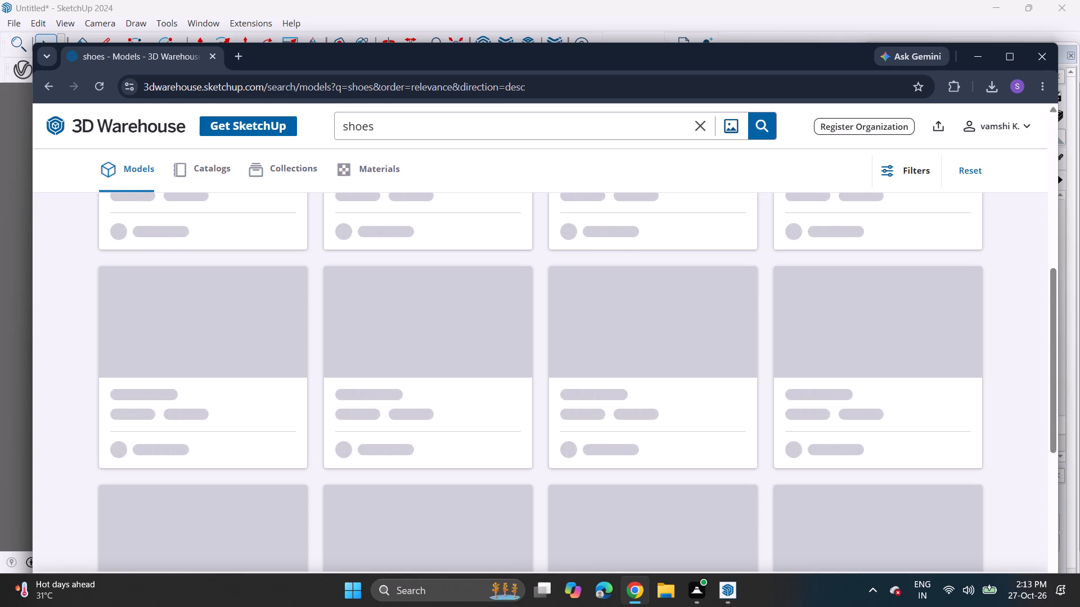
Browse the shoes results for a suitable model and switch back to the SketchUp room model.
scroll(399, 320, "up", 7)
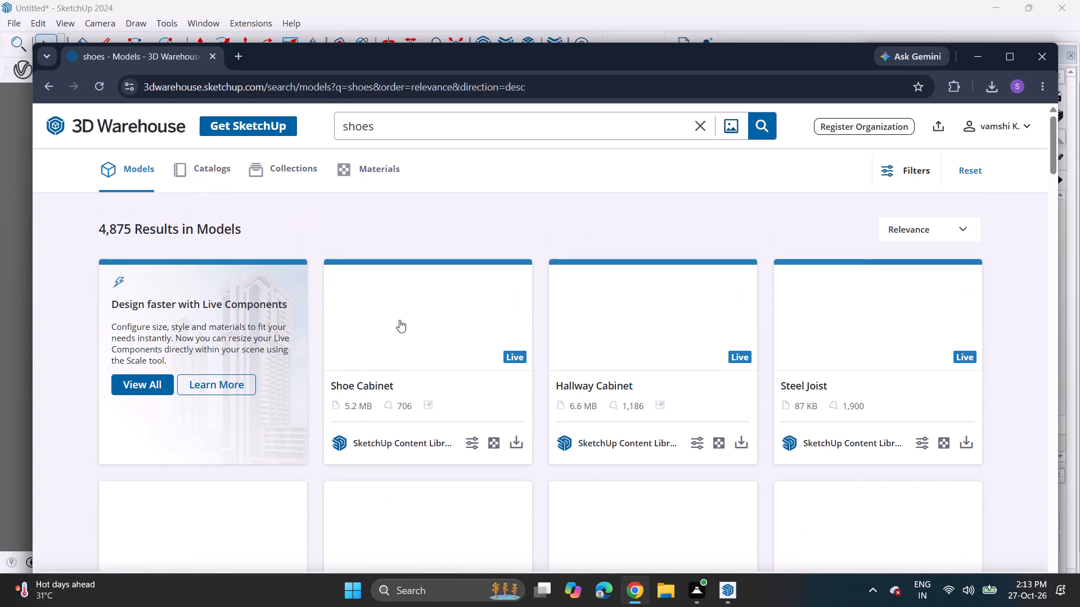
scroll(399, 320, "down", 2)
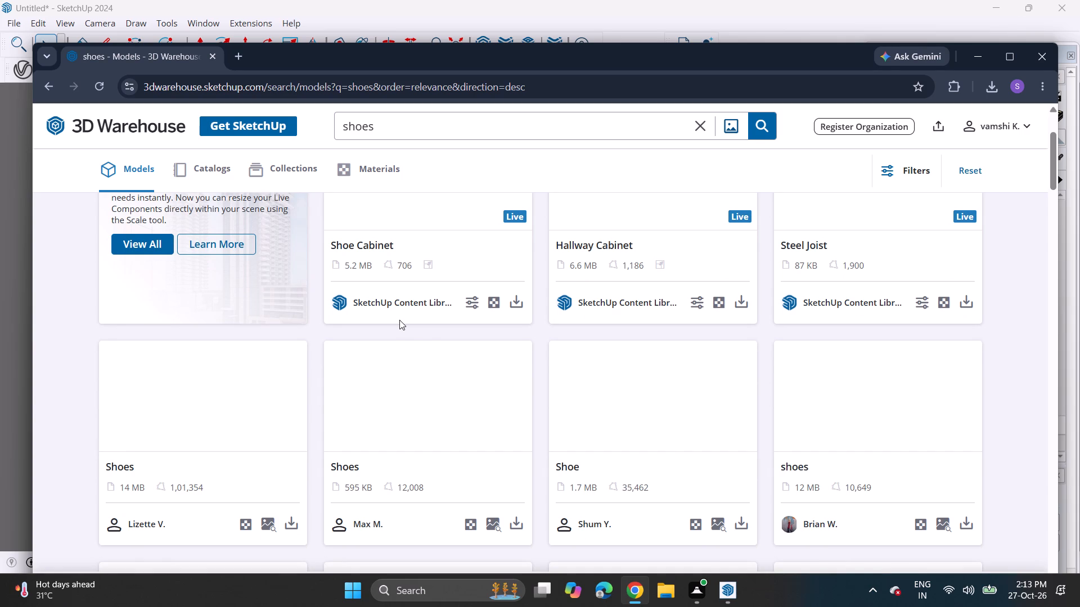
scroll(408, 366, "up", 3)
scroll(404, 366, "down", 4)
scroll(404, 366, "up", 3)
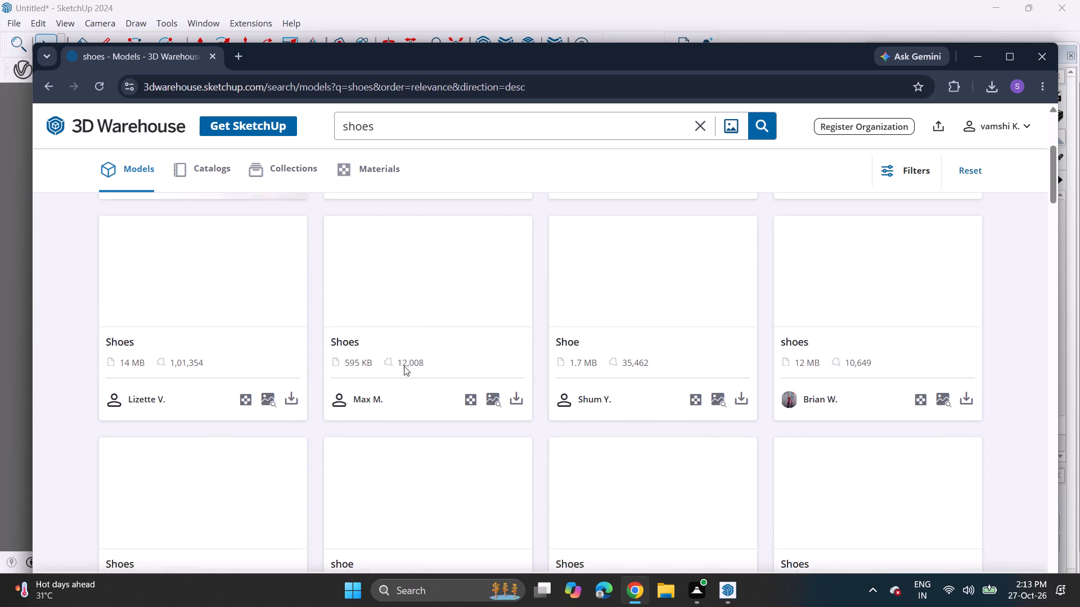
scroll(404, 366, "up", 3)
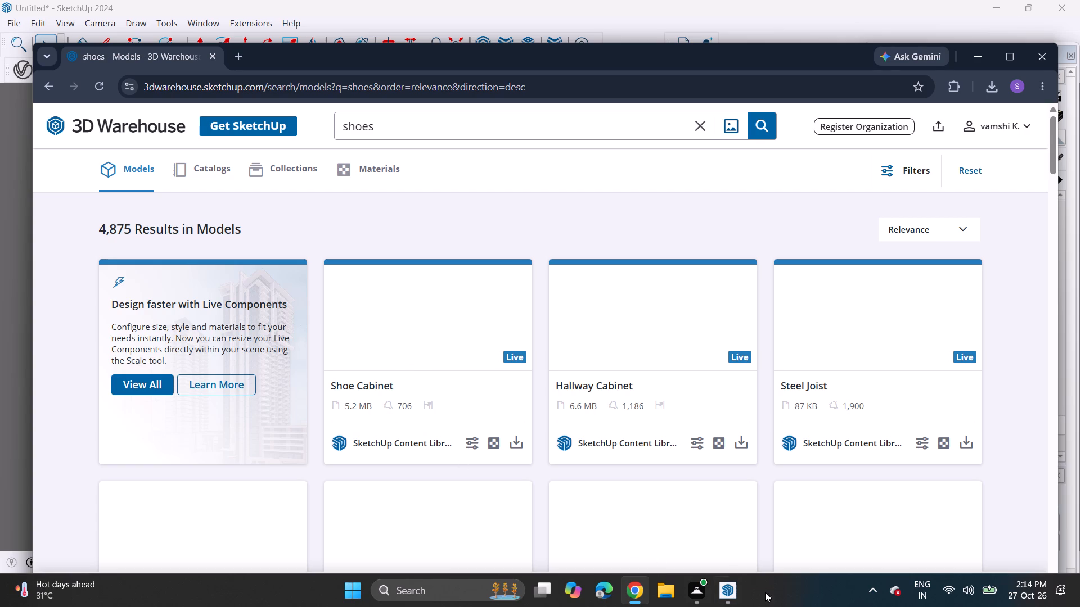
left_click(733, 586)
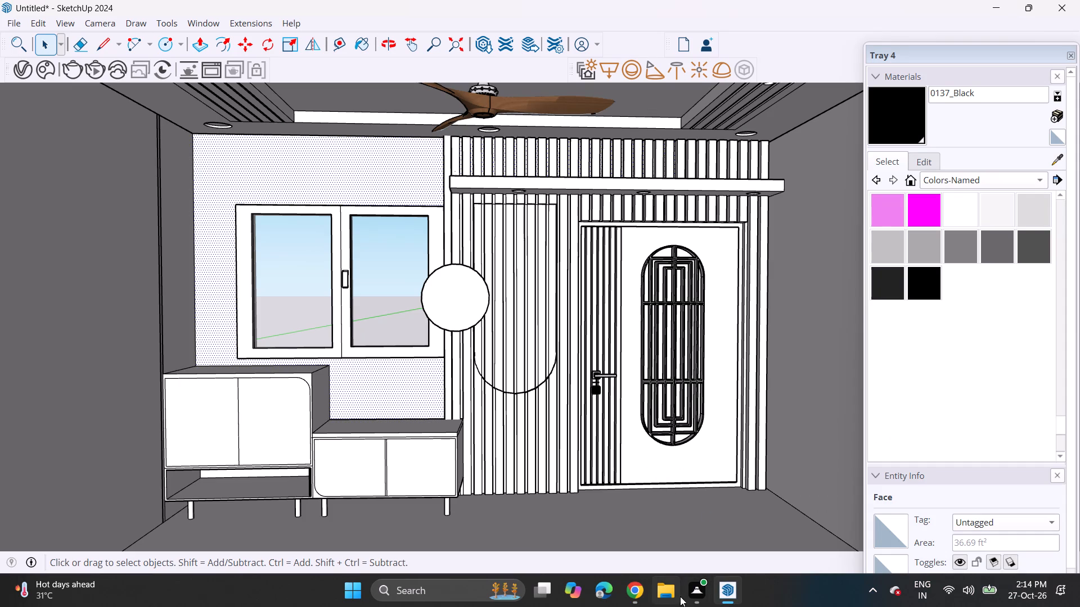
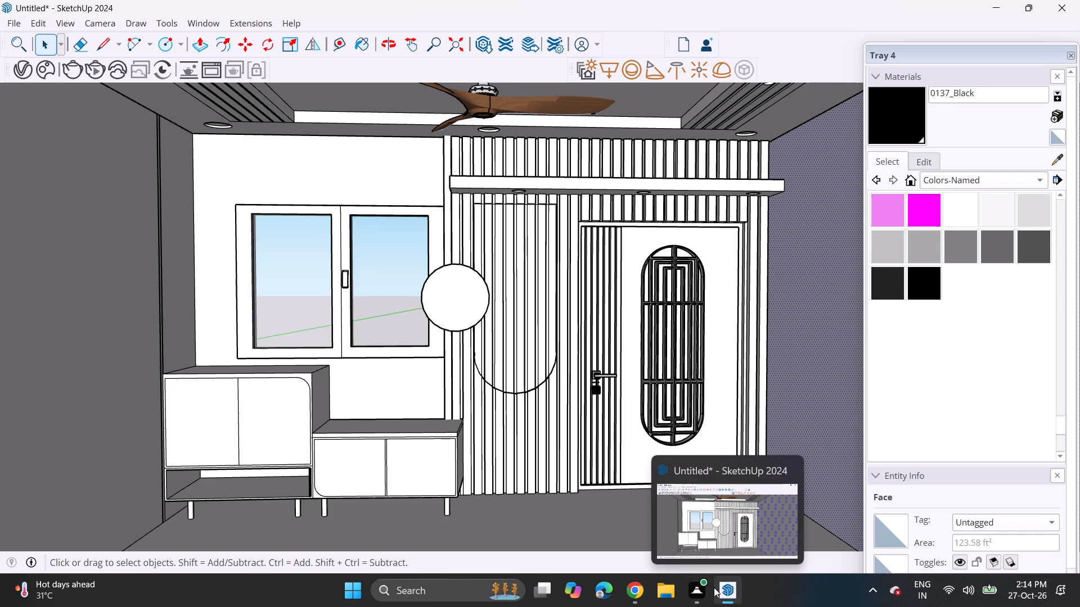
Switch to Chrome and download the 14 MB Shoes model showing a row of multicoloured sneakers from the 3D Warehouse results.
left_click(634, 592)
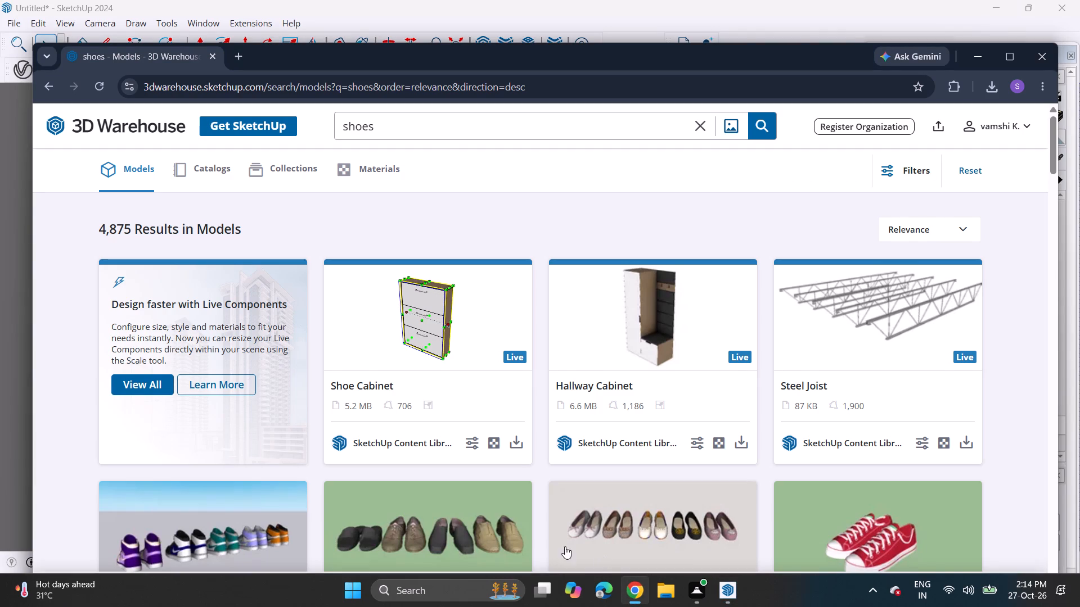
scroll(536, 524, "down", 2)
left_click(292, 520)
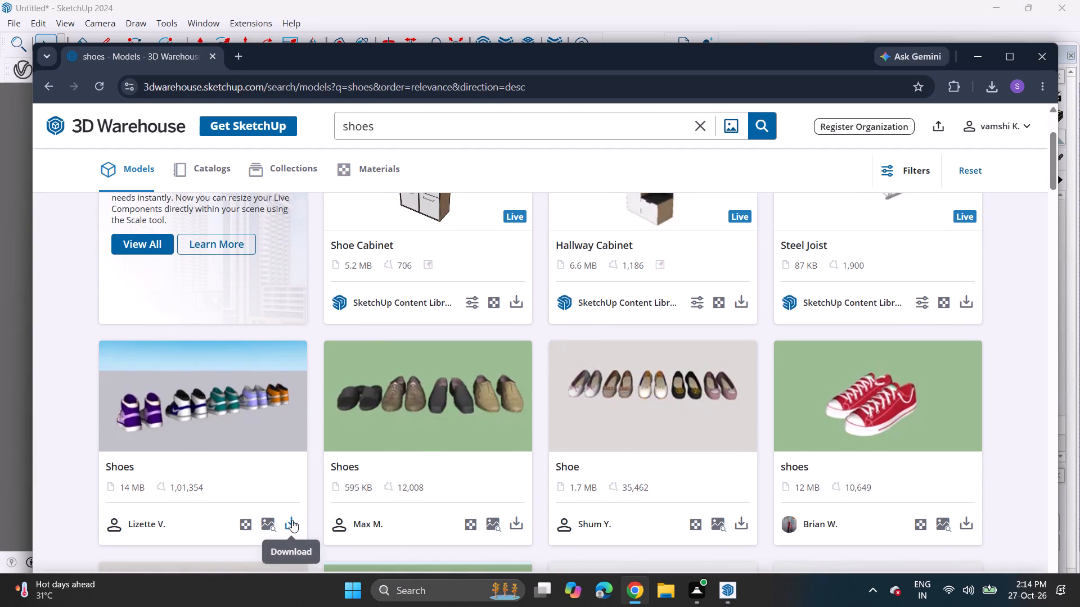
left_click(361, 404)
Look through further shoe models in the 3D Warehouse results, and return to SketchUp.
scroll(449, 468, "down", 4)
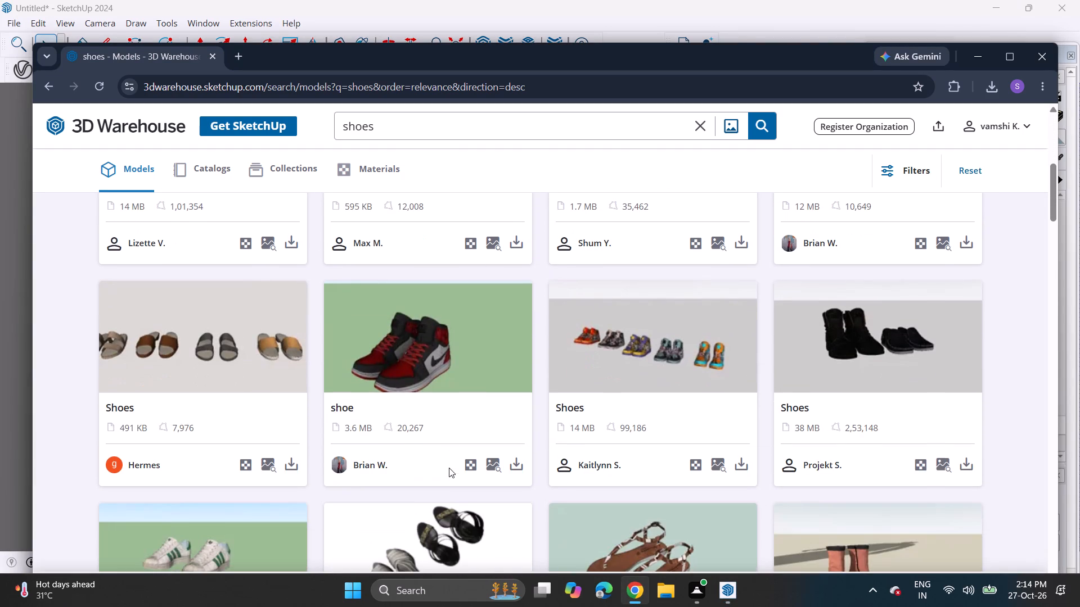
scroll(449, 468, "down", 3)
scroll(449, 468, "up", 1)
scroll(449, 468, "down", 2)
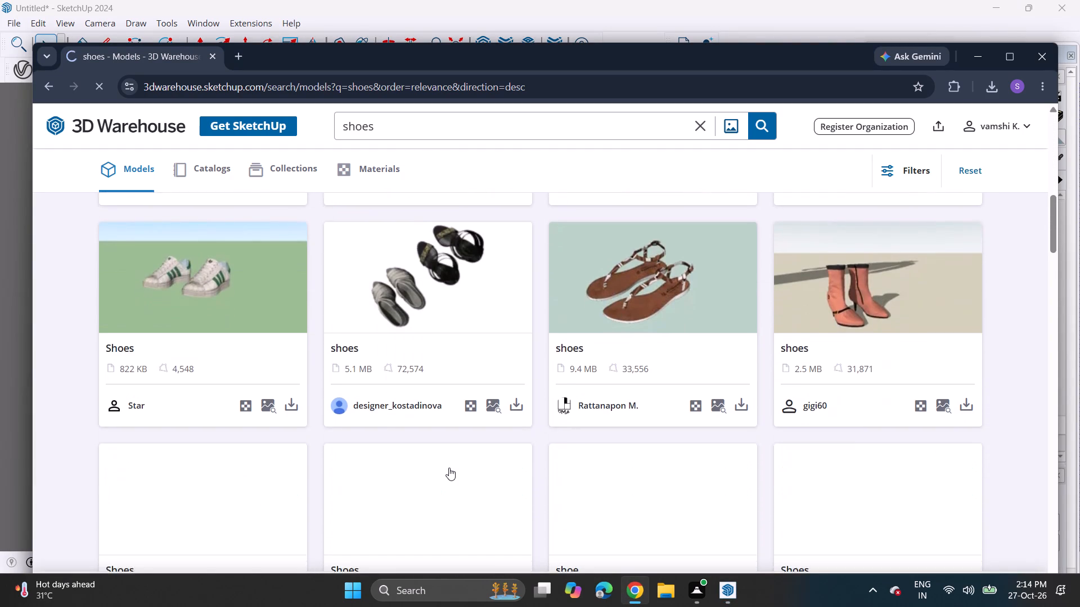
scroll(449, 468, "down", 3)
left_click(732, 585)
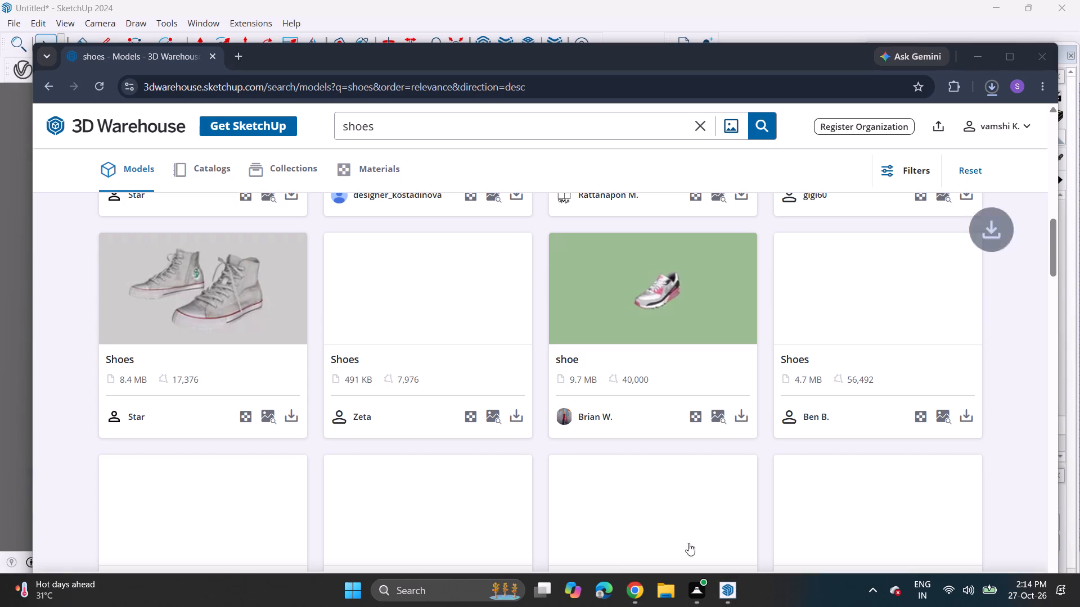
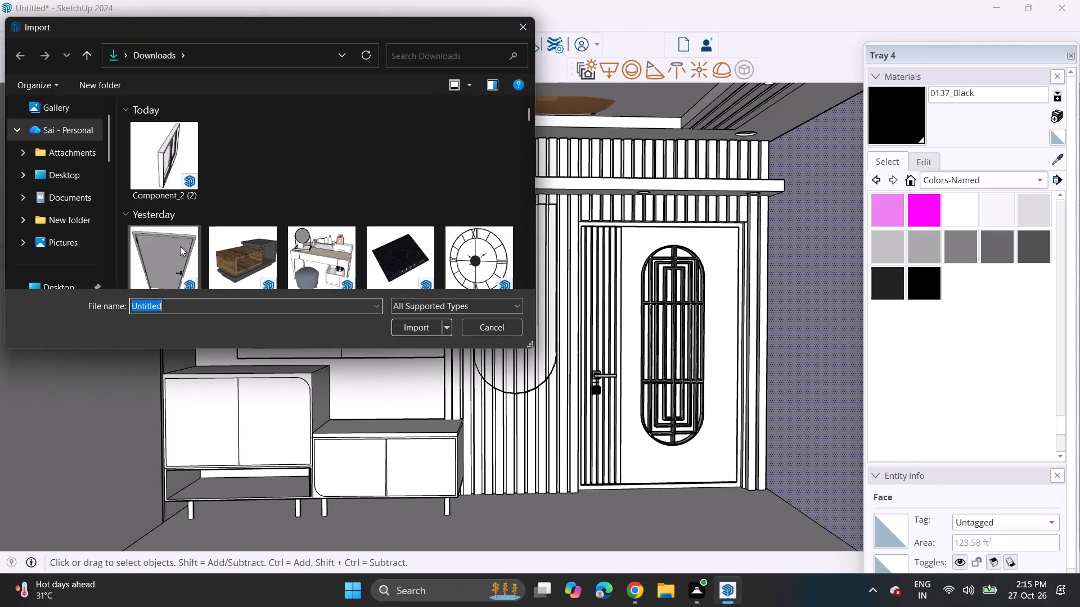
Import the downloaded Shoes model and place it on the room floor in front of the cabinets.
left_click(397, 181)
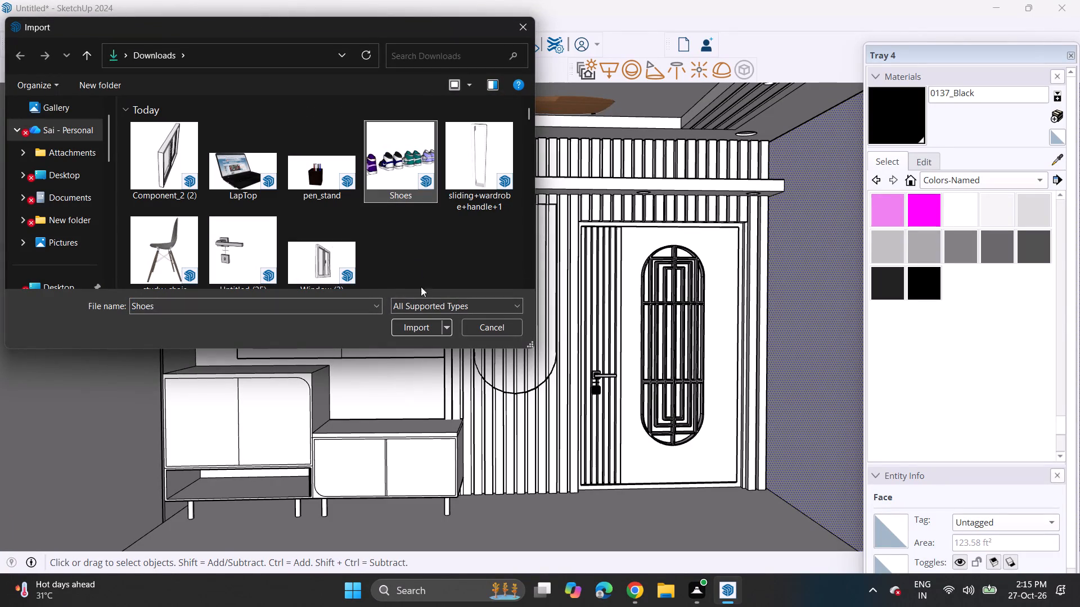
left_click(395, 332)
scroll(399, 415, "down", 4)
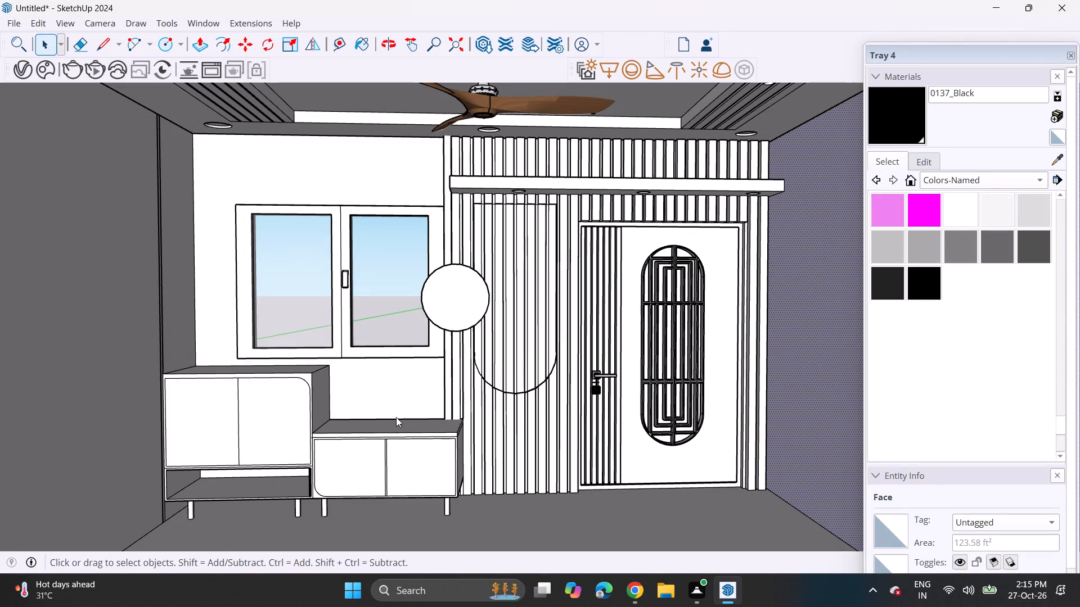
scroll(396, 417, "down", 7)
scroll(331, 460, "down", 4)
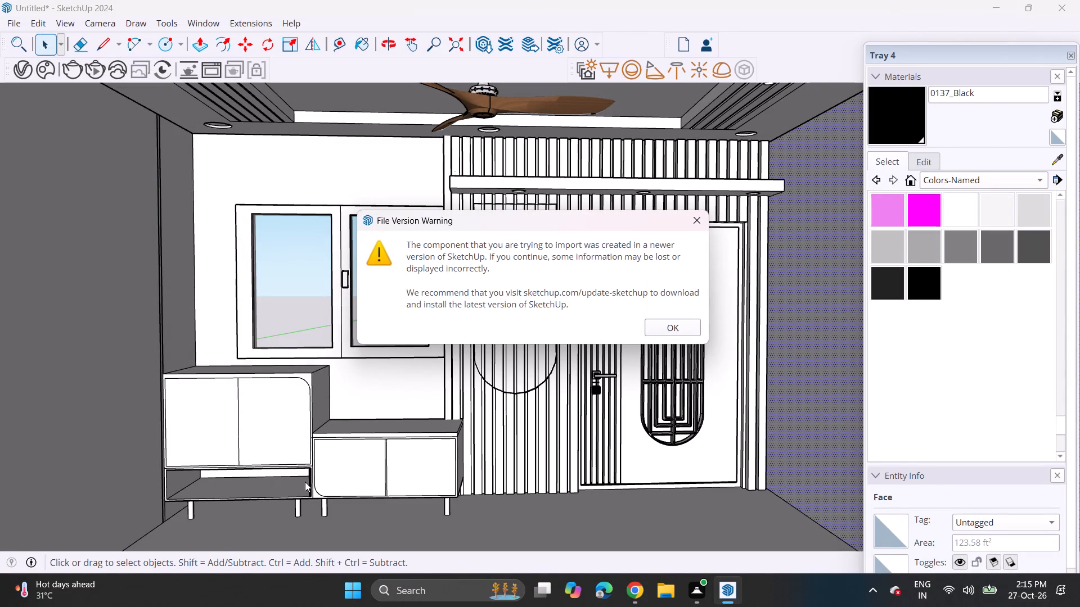
left_click(666, 327)
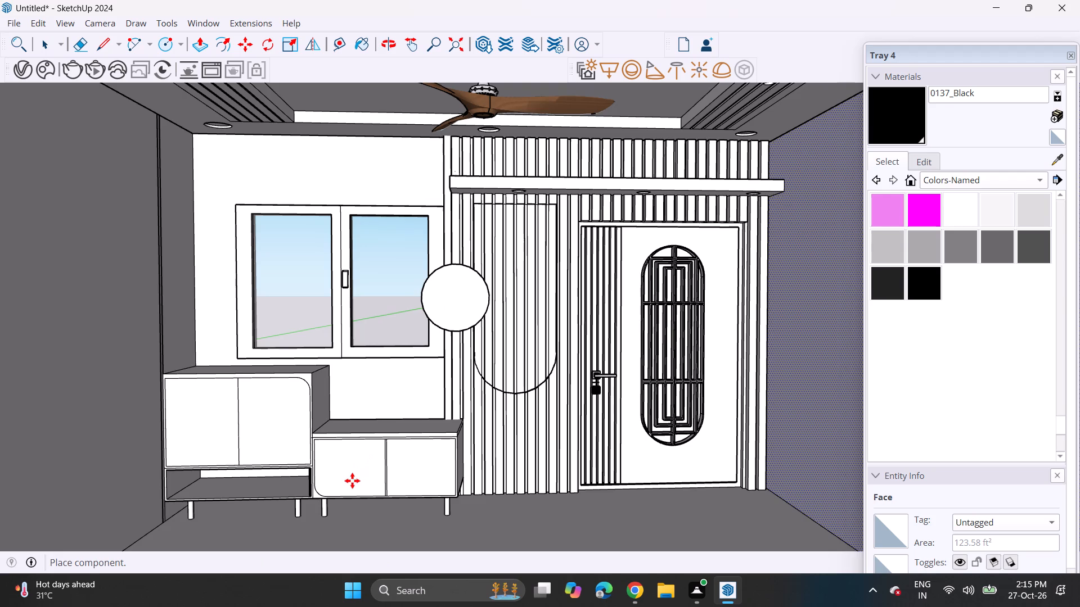
scroll(352, 481, "down", 13)
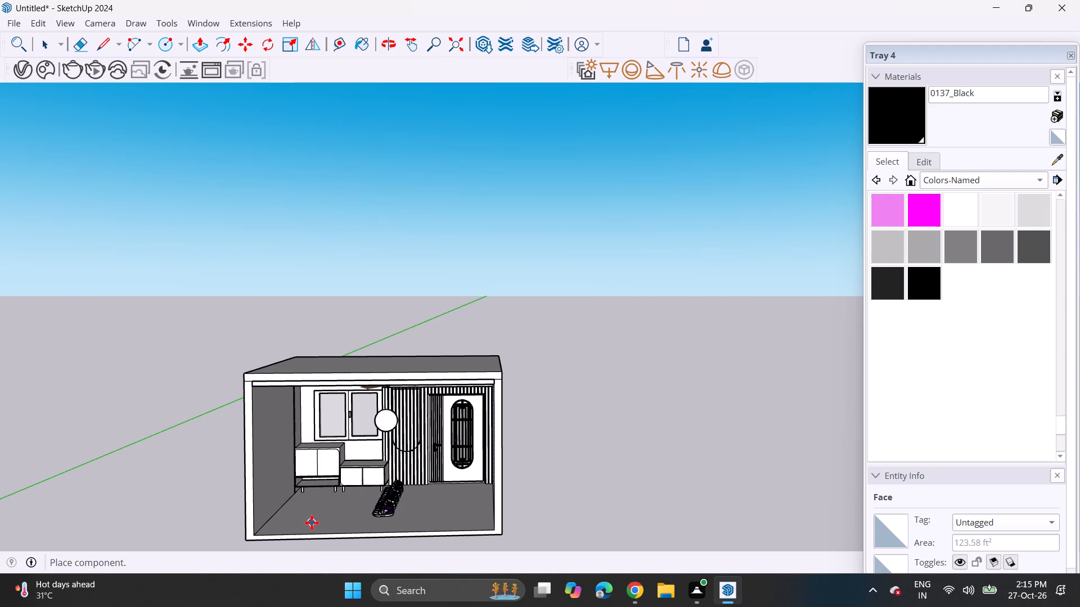
left_click(312, 523)
Rotate the shoes component flat on the floor so its row runs parallel to the cabinet fronts.
middle_click_drag(441, 483, 439, 534)
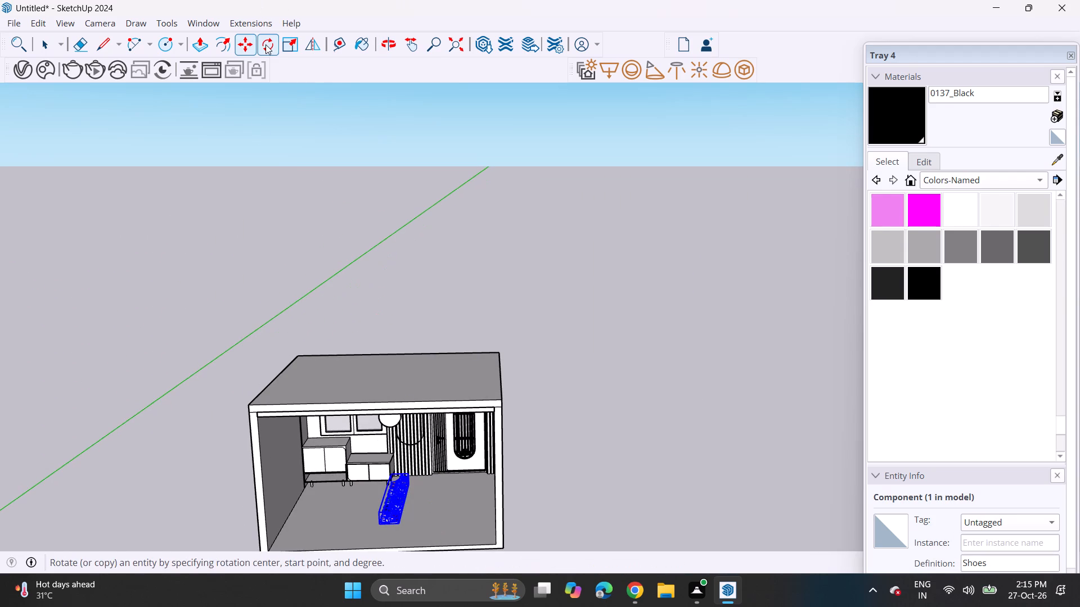
left_click(265, 44)
middle_click_drag(412, 455, 425, 496)
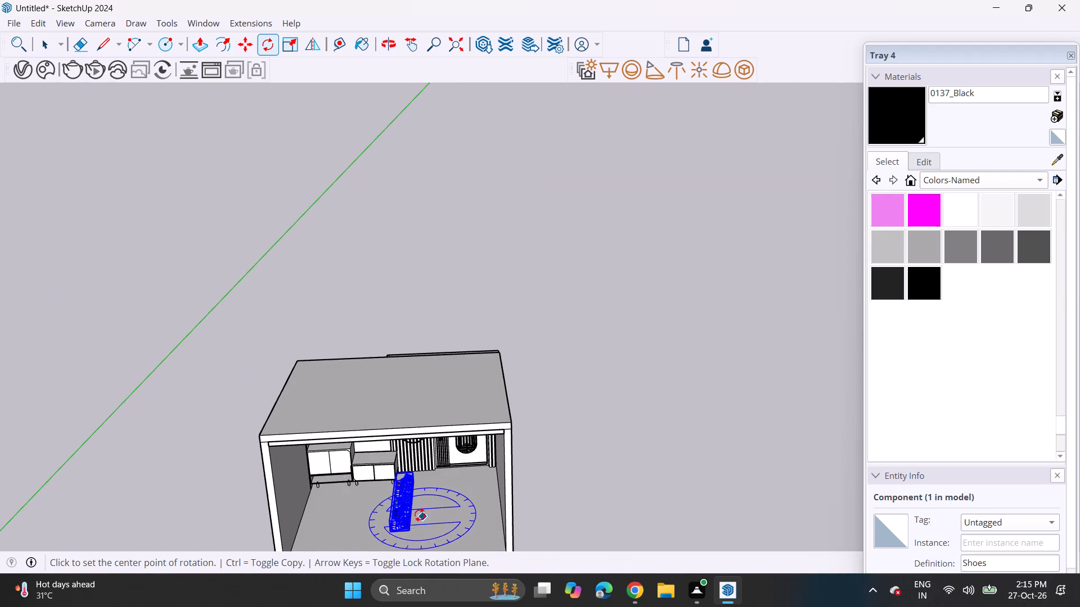
left_click(418, 515)
left_click(453, 515)
left_click(418, 537)
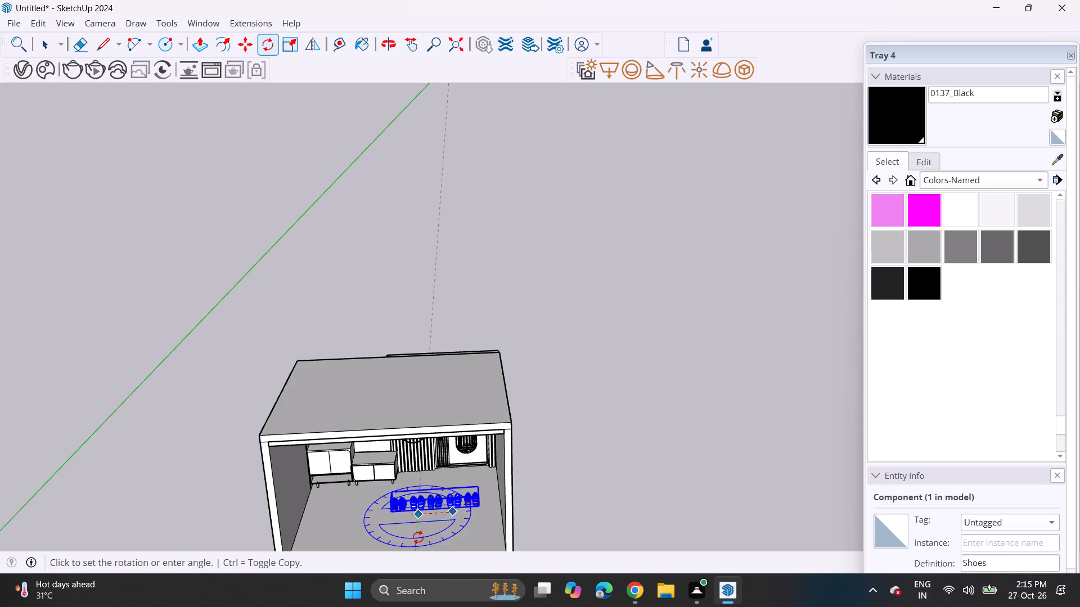
Scale the shoes component down uniformly to roughly a third of its imported size.
scroll(497, 513, "up", 7)
scroll(466, 500, "down", 1)
scroll(465, 500, "up", 3)
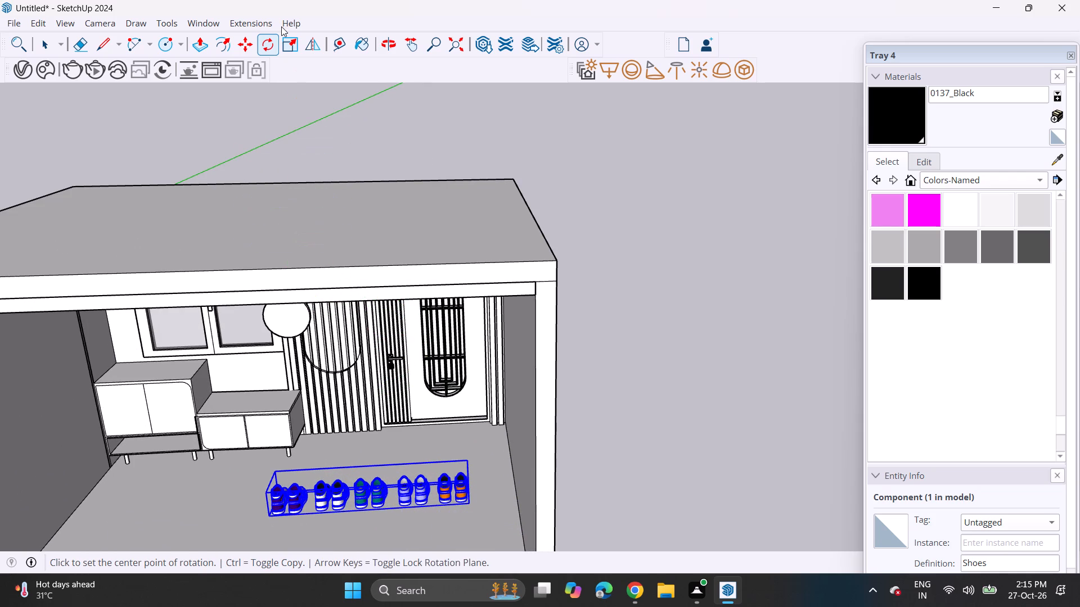
left_click(288, 43)
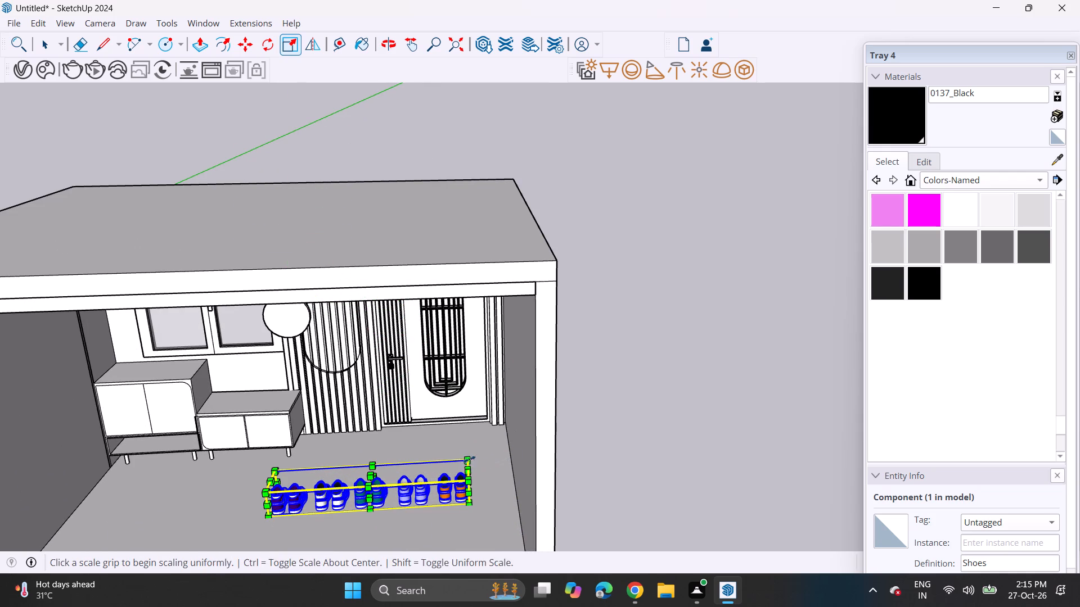
left_click(469, 459)
left_click(339, 495)
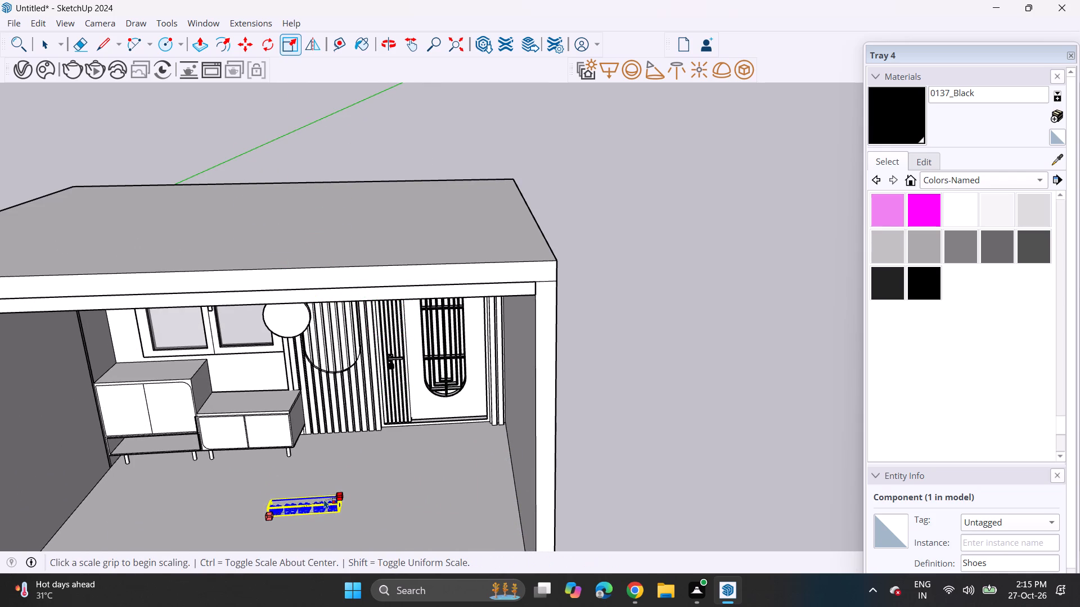
Move the row of shoes onto the open shelf beneath the tall cabinet.
scroll(332, 492, "up", 1)
middle_click_drag(332, 492, 475, 412, "shift")
scroll(474, 422, "up", 4)
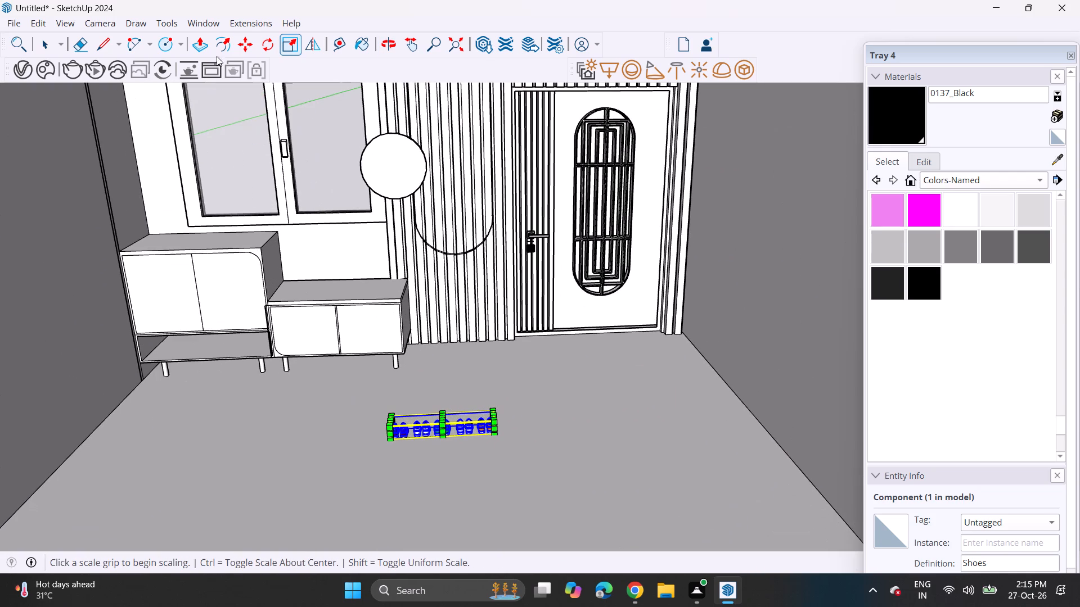
left_click(249, 36)
left_click(493, 437)
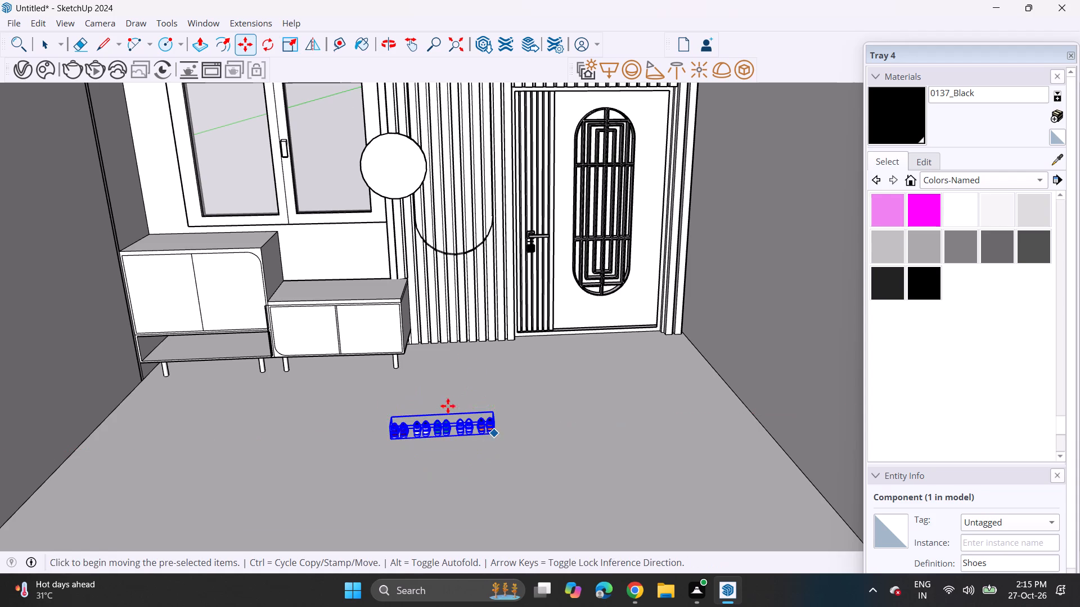
scroll(285, 336, "up", 4)
scroll(237, 348, "up", 1)
scroll(237, 348, "down", 1)
scroll(237, 348, "up", 6)
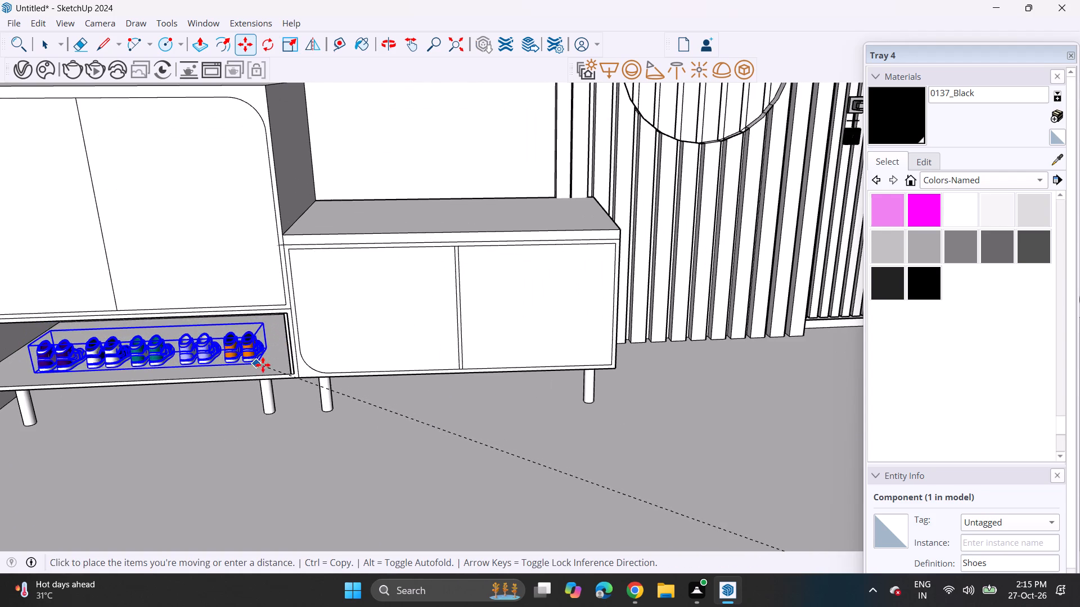
left_click(278, 366)
scroll(246, 360, "up", 1, "shift")
Stretch the row of shoes lengthwise toward the shelf's side-wall end and make it slightly taller.
middle_click_drag(246, 360, 563, 311, "shift")
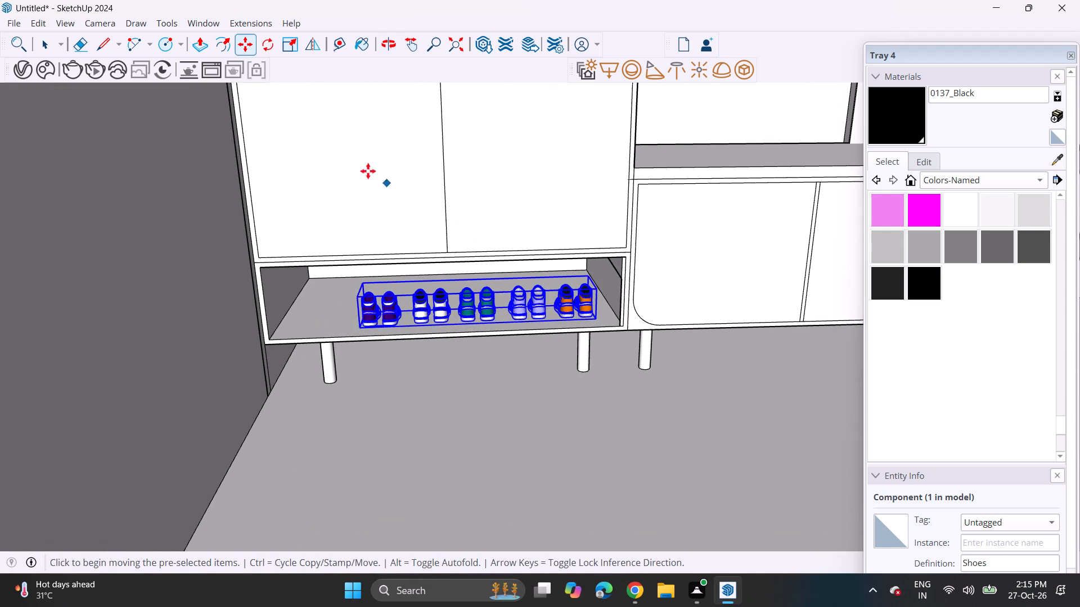
left_click(280, 37)
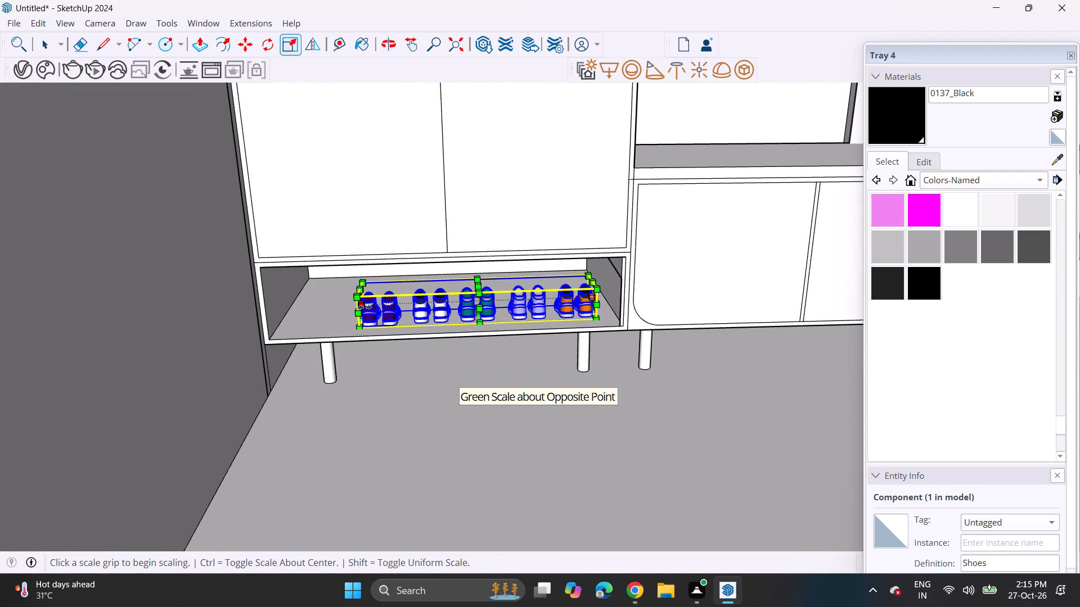
left_click(364, 307)
left_click(306, 300)
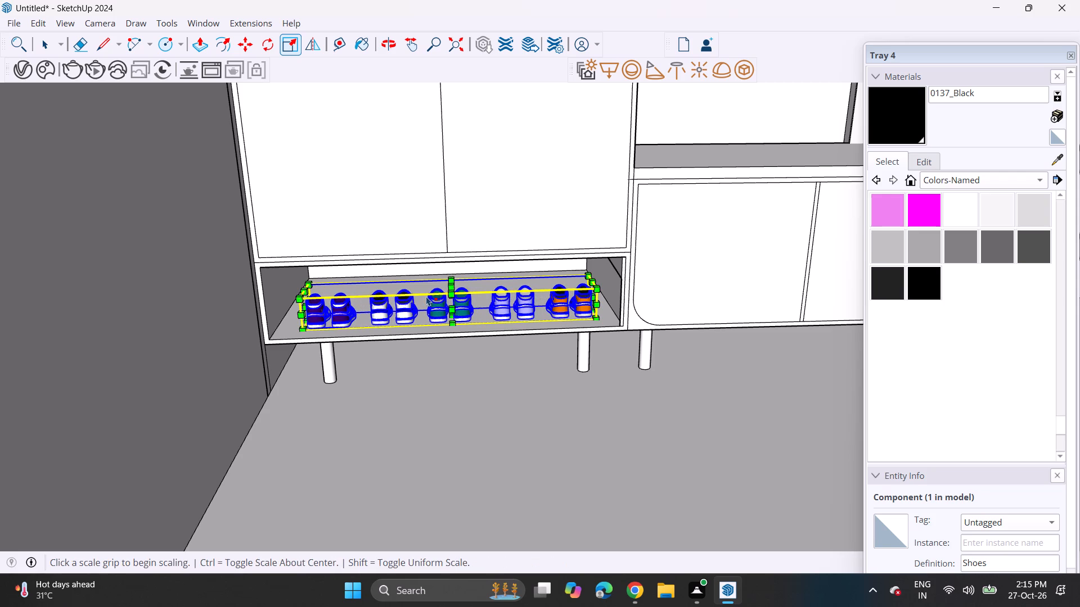
left_click(449, 285)
left_click(455, 287)
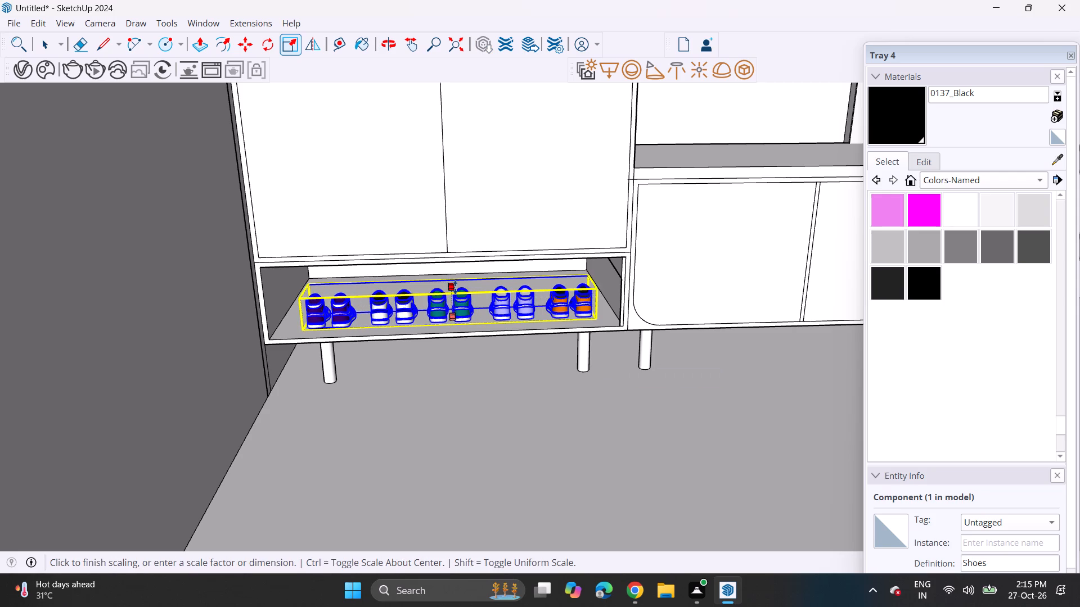
left_click(451, 286)
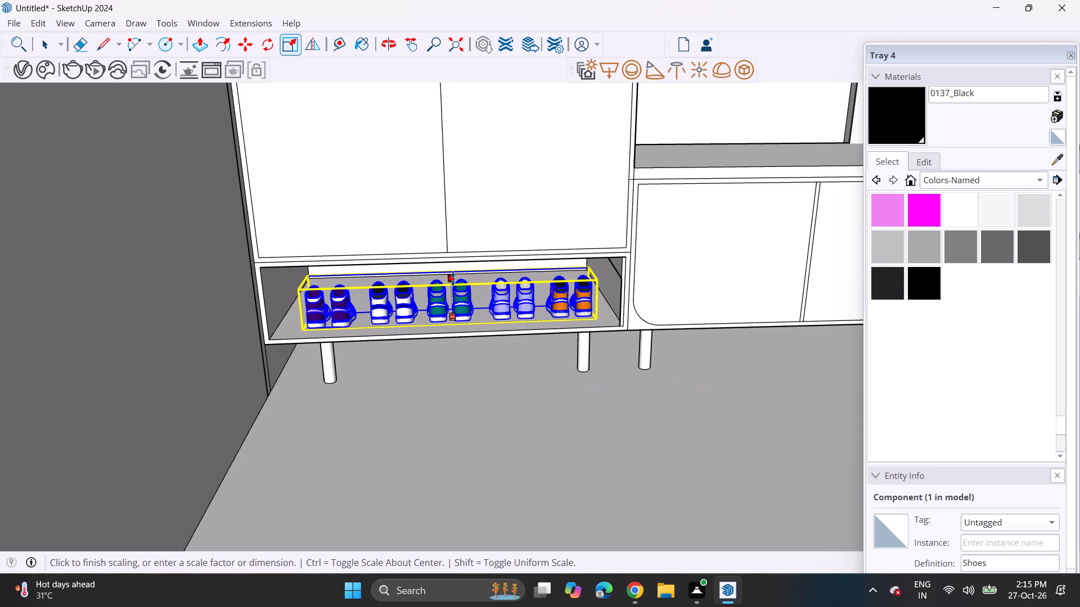
left_click(454, 282)
key("space")
left_click(440, 416)
Scale the shoes component up uniformly toward the shelf end beside the low cabinet.
scroll(585, 386, "down", 1)
middle_click_drag(583, 386, 553, 327)
scroll(555, 332, "up", 1)
scroll(533, 307, "down", 7)
middle_click_drag(667, 321, 399, 364, "shift")
scroll(383, 358, "down", 4)
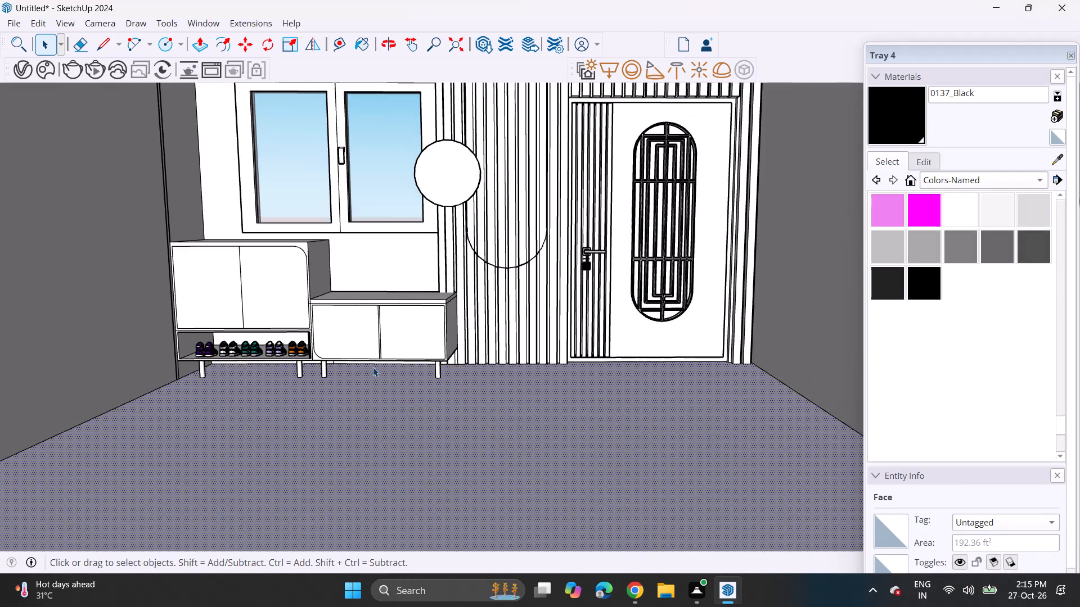
middle_click_drag(370, 364, 332, 383, "shift")
middle_click_drag(148, 401, 323, 399, "shift")
middle_click_drag(329, 387, 333, 418)
scroll(334, 405, "up", 1)
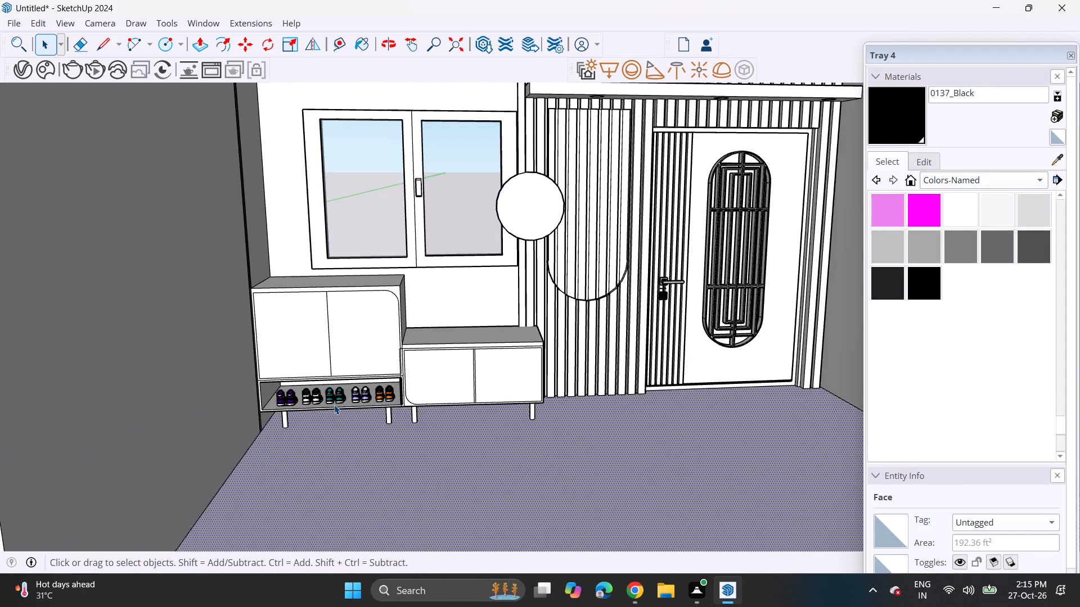
scroll(334, 405, "up", 11)
left_click(327, 386)
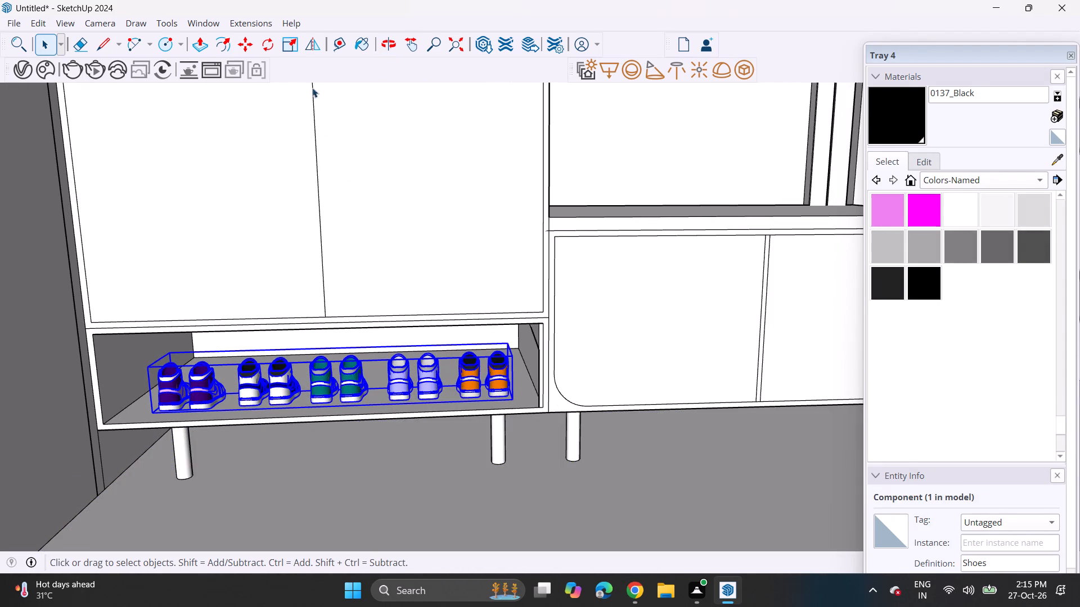
left_click(292, 48)
left_click(505, 341)
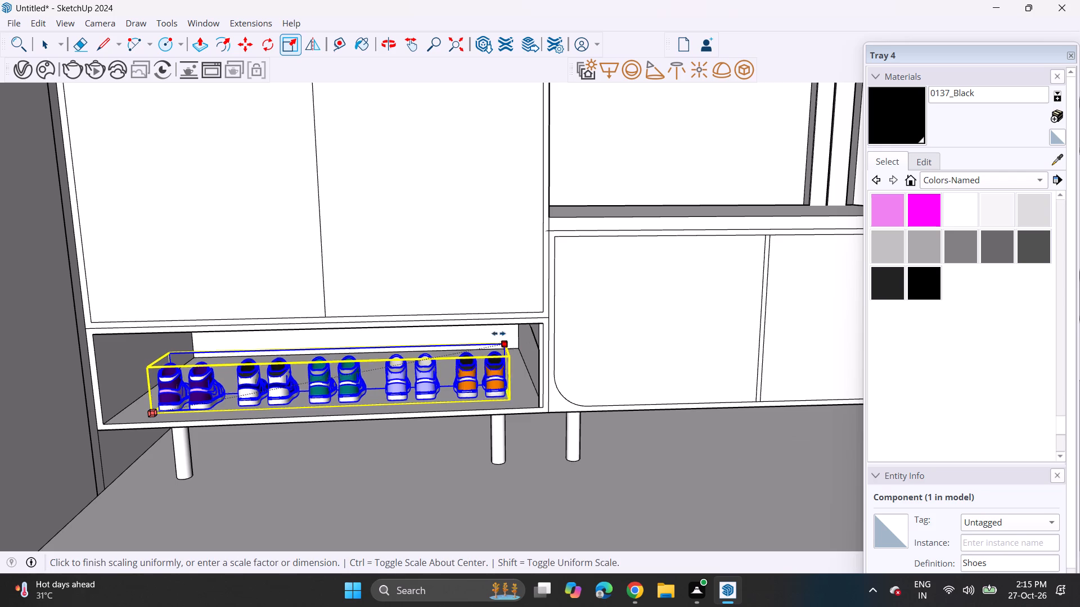
left_click(524, 330)
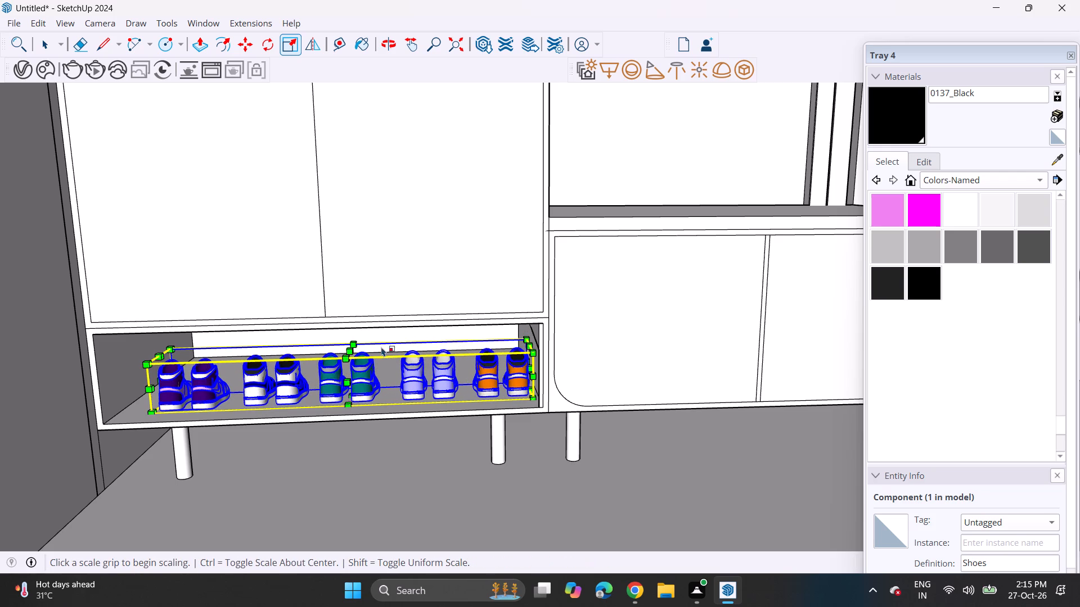
Stretch the shoes slightly taller and lengthen the row toward the side wall to fill the open shelf.
left_click(353, 350)
left_click(353, 345)
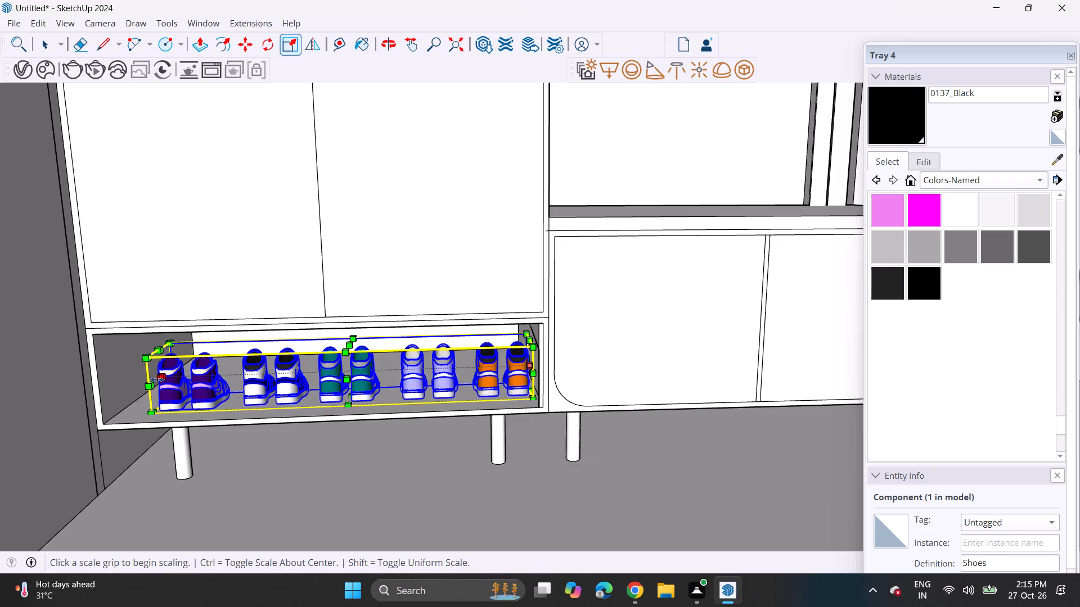
left_click(157, 379)
left_click(132, 368)
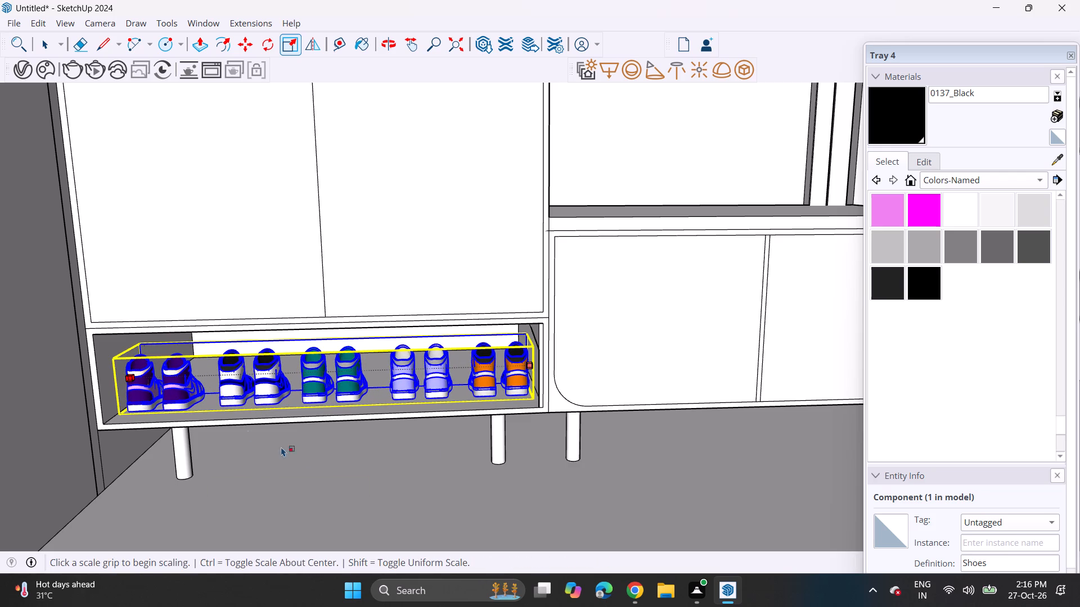
key("space")
left_click(427, 364)
scroll(462, 440, "down", 2)
scroll(462, 442, "up", 1)
scroll(462, 442, "down", 5)
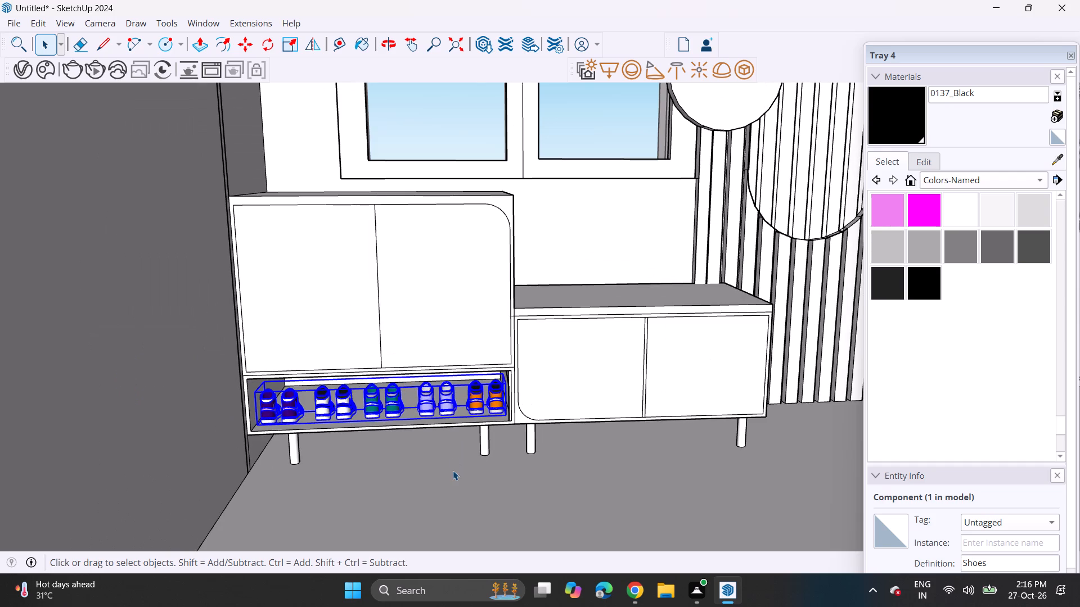
left_click(453, 470)
Examine the shoes on the shelf and the whole entrance wall, from the cabinets to the door and ceiling.
middle_click_drag(521, 477, 495, 460)
scroll(475, 450, "up", 1)
scroll(456, 445, "down", 1)
scroll(456, 445, "up", 1)
scroll(455, 455, "down", 3)
scroll(548, 456, "down", 1)
middle_click_drag(547, 456, 408, 433, "shift")
scroll(408, 433, "up", 2, "shift")
scroll(383, 409, "down", 5)
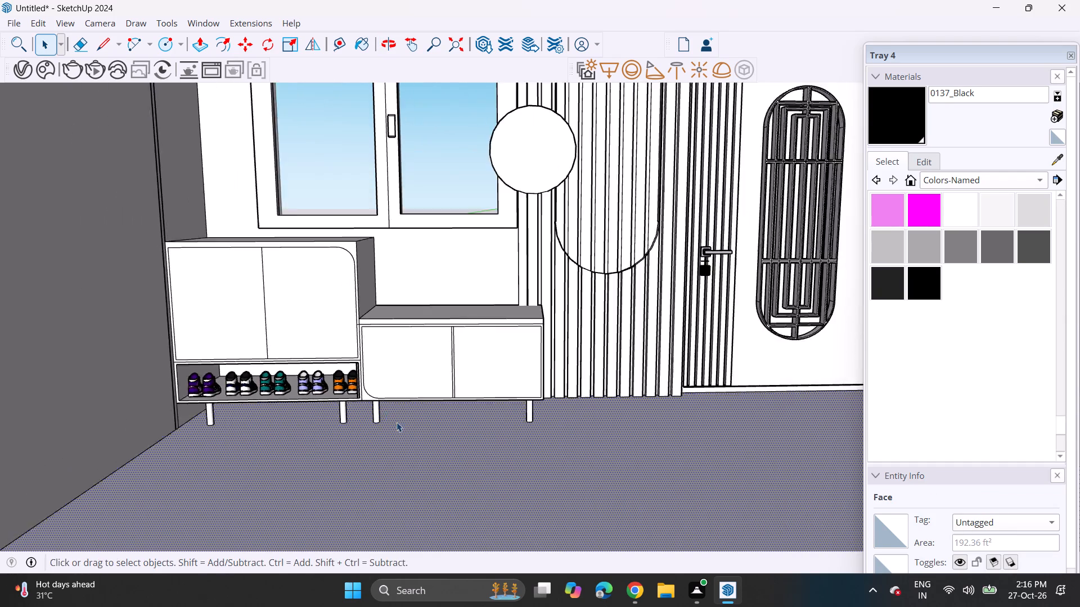
middle_click_drag(451, 442, 322, 426, "shift")
scroll(330, 420, "down", 4)
middle_click_drag(349, 415, 403, 475, "shift")
scroll(403, 468, "up", 2)
scroll(420, 441, "down", 1)
middle_click_drag(419, 441, 423, 429)
scroll(418, 441, "up", 1)
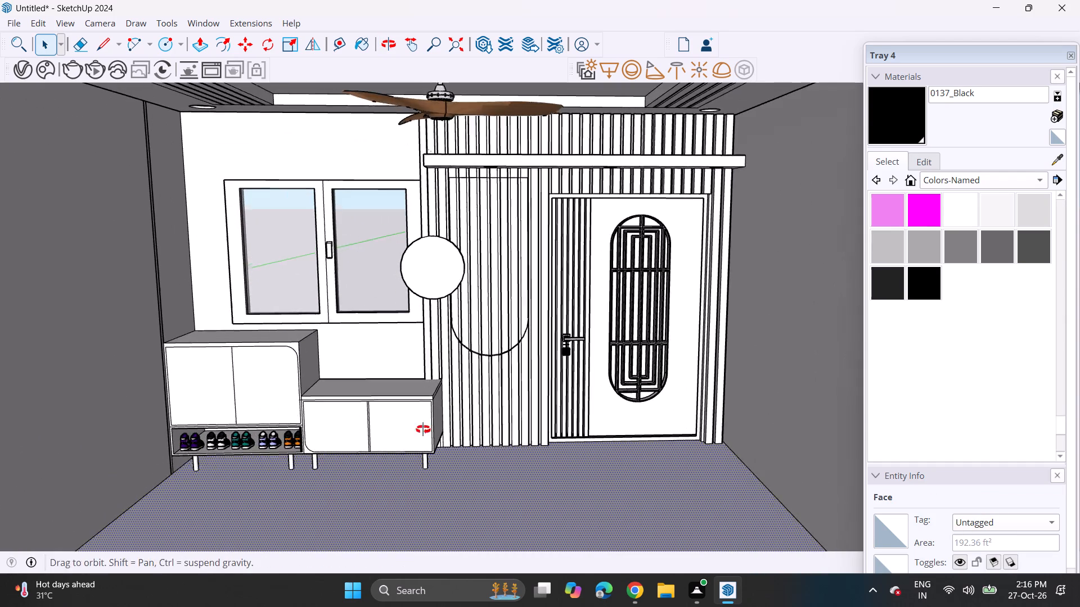
middle_click_drag(423, 429, 434, 413)
scroll(434, 413, "up", 2)
middle_click_drag(430, 424, 378, 428)
middle_click_drag(391, 428, 389, 463, "shift")
middle_click_drag(384, 474, 422, 455)
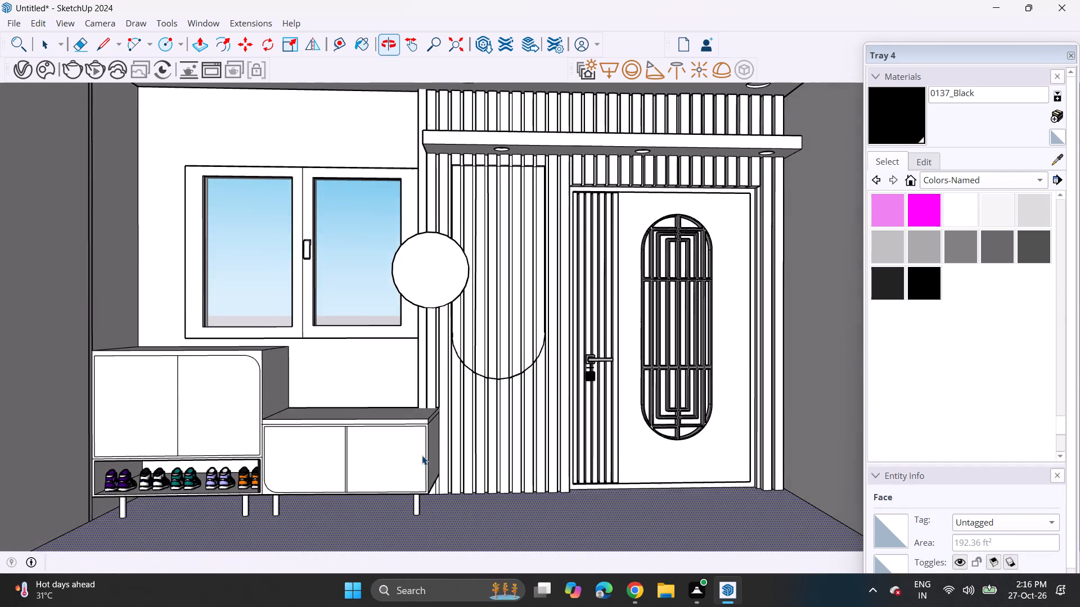
scroll(422, 455, "down", 2)
middle_click_drag(420, 455, 416, 465, "shift")
middle_click(425, 466)
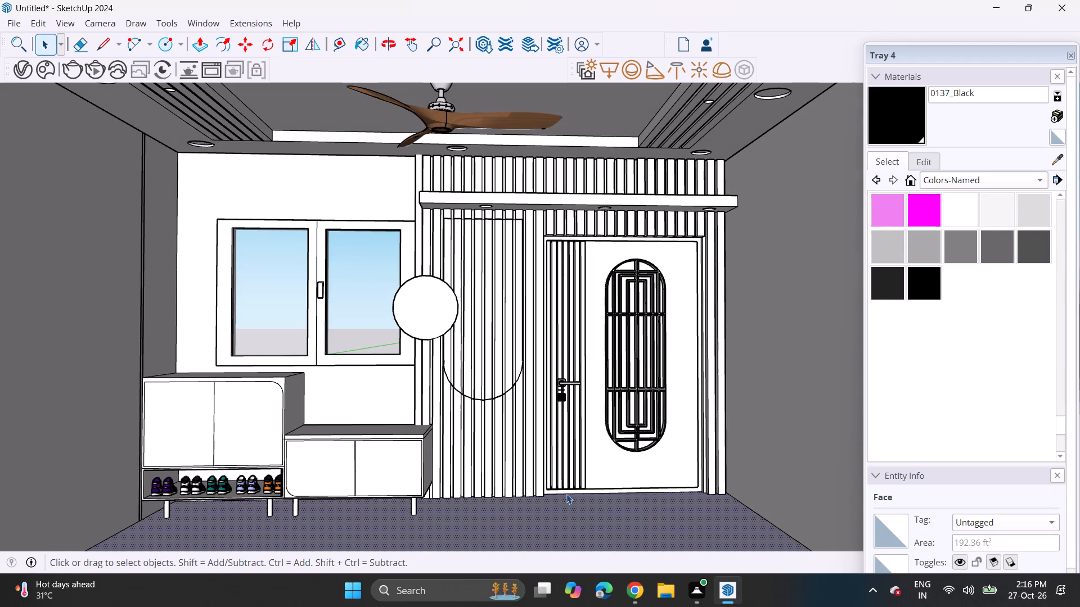
Import the glass+flowers model from Downloads and place the vase on top of the tall cabinet near the side wall.
left_click(11, 19)
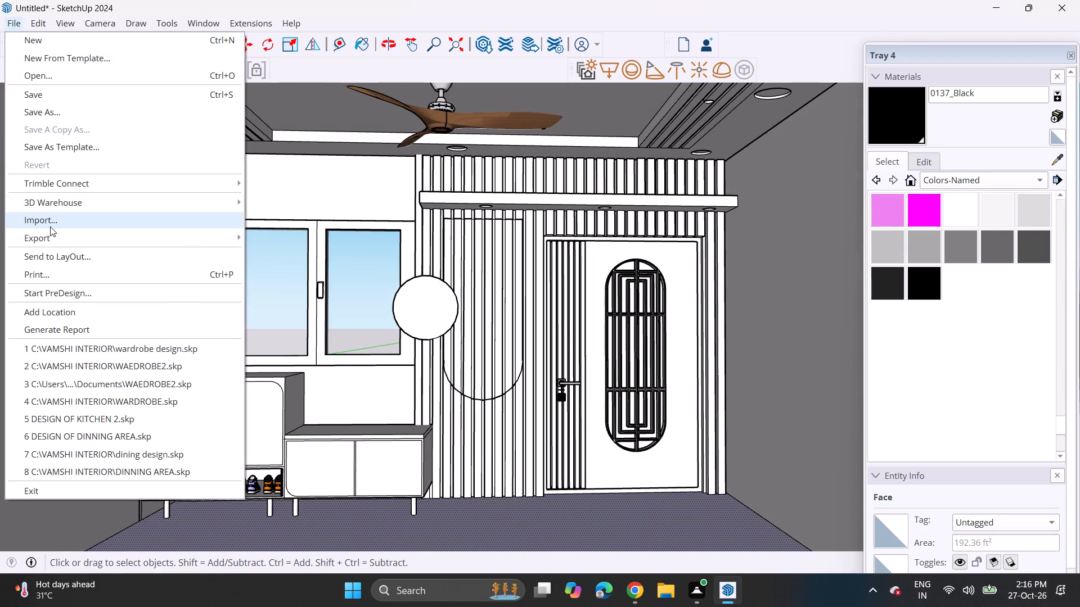
left_click(50, 225)
scroll(336, 178, "down", 4)
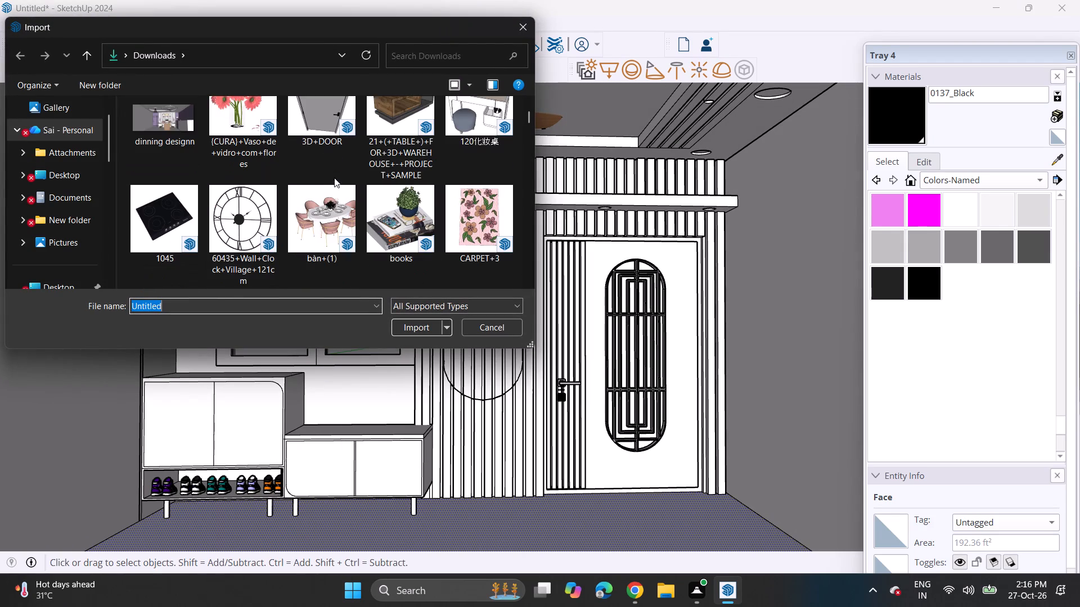
scroll(330, 178, "down", 7)
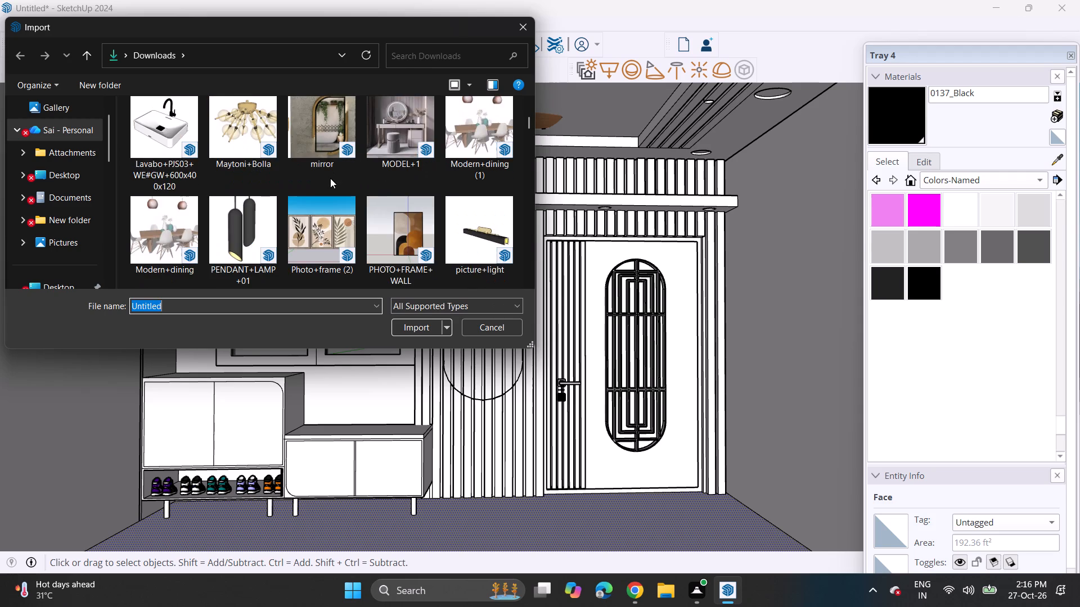
scroll(330, 178, "down", 1)
scroll(330, 178, "up", 3)
left_click(452, 156)
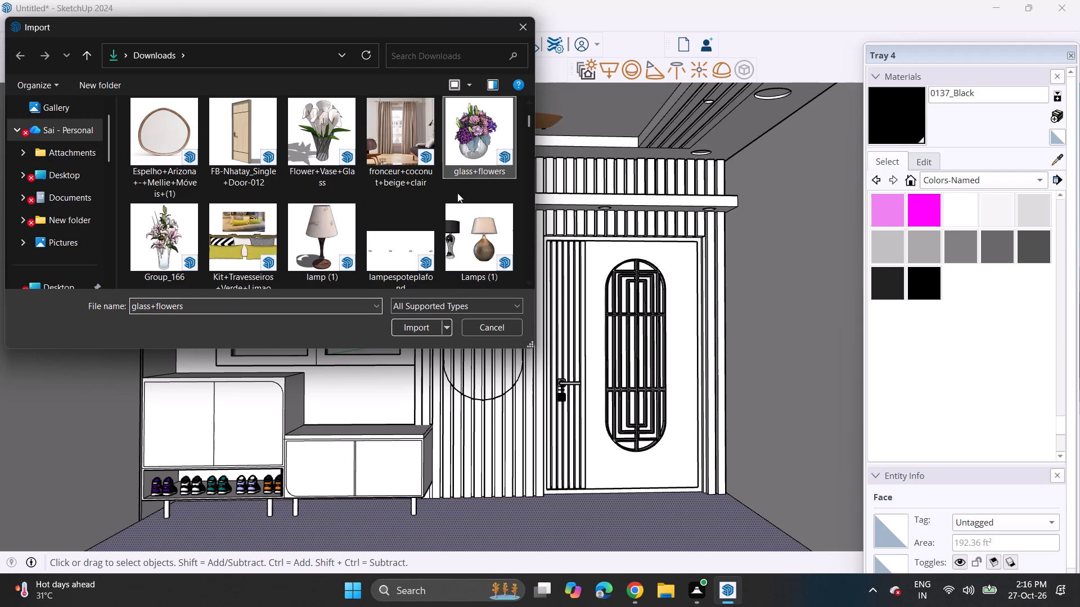
left_click(429, 326)
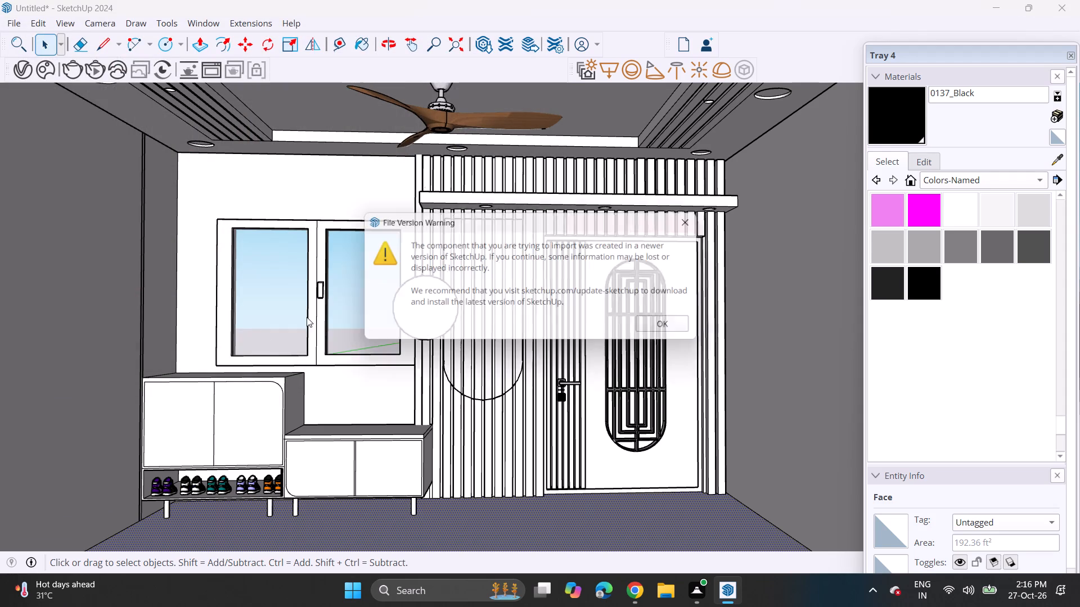
left_click(659, 325)
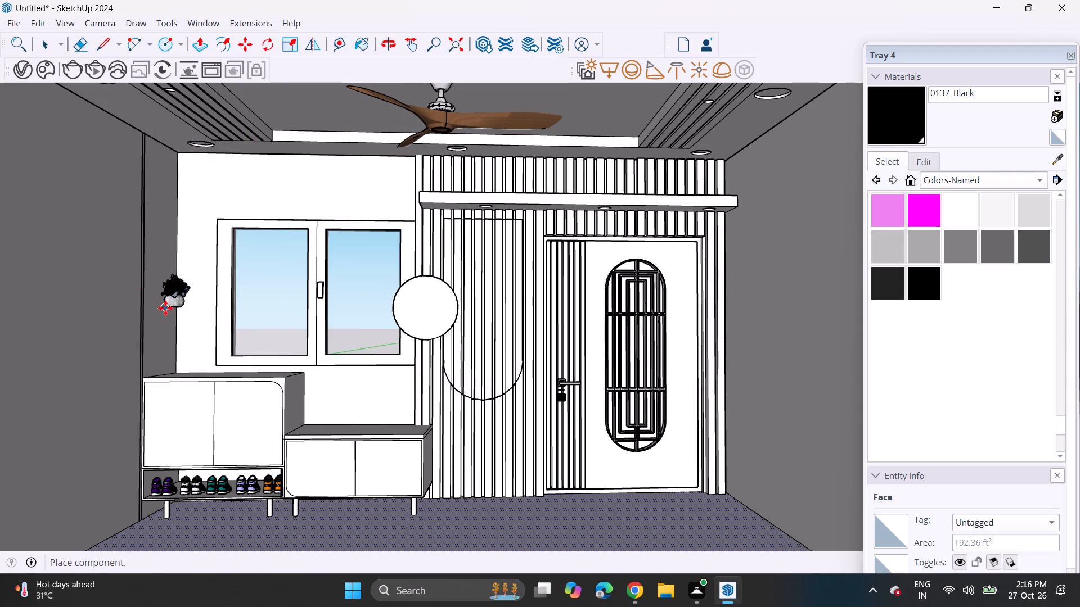
middle_click_drag(174, 337, 184, 380)
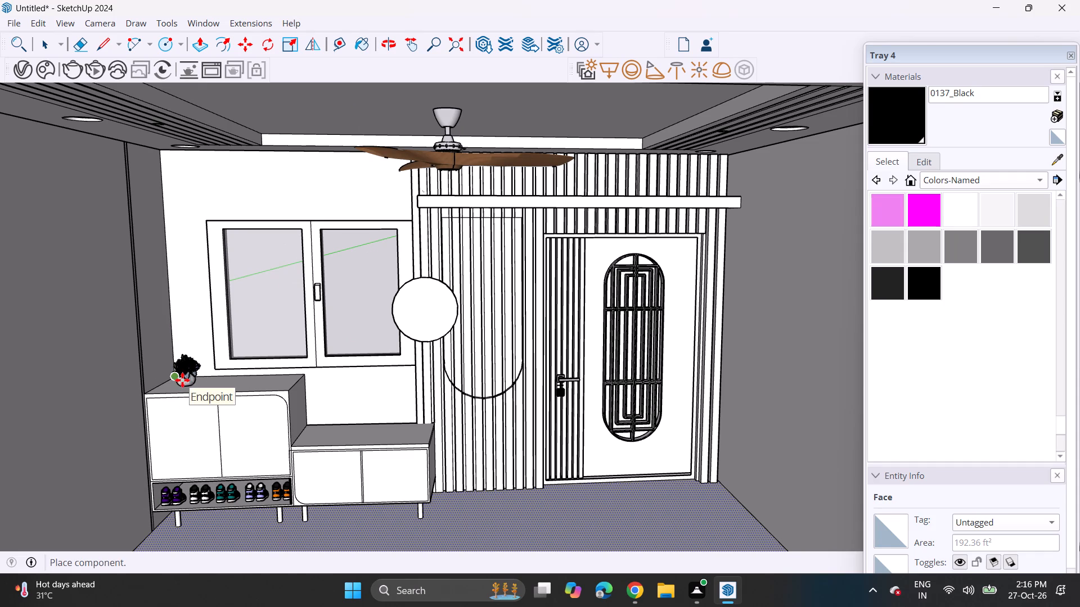
left_click(182, 380)
scroll(204, 356, "up", 5)
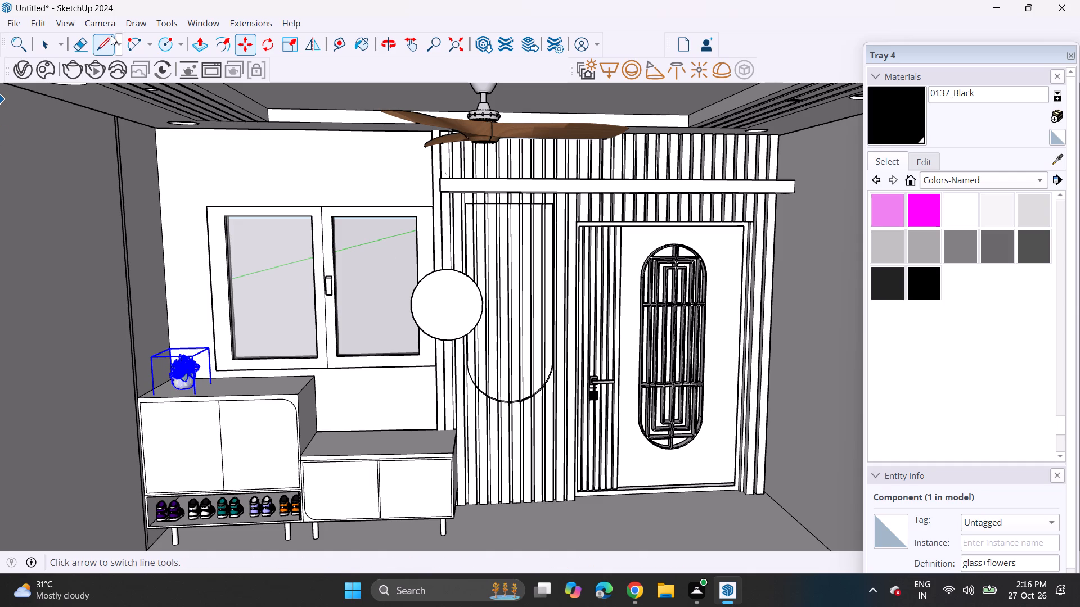
Draw a rectangle on the wall above the window, from the side-wall corner edge up to the ceiling corner beside the slats.
left_click(152, 46)
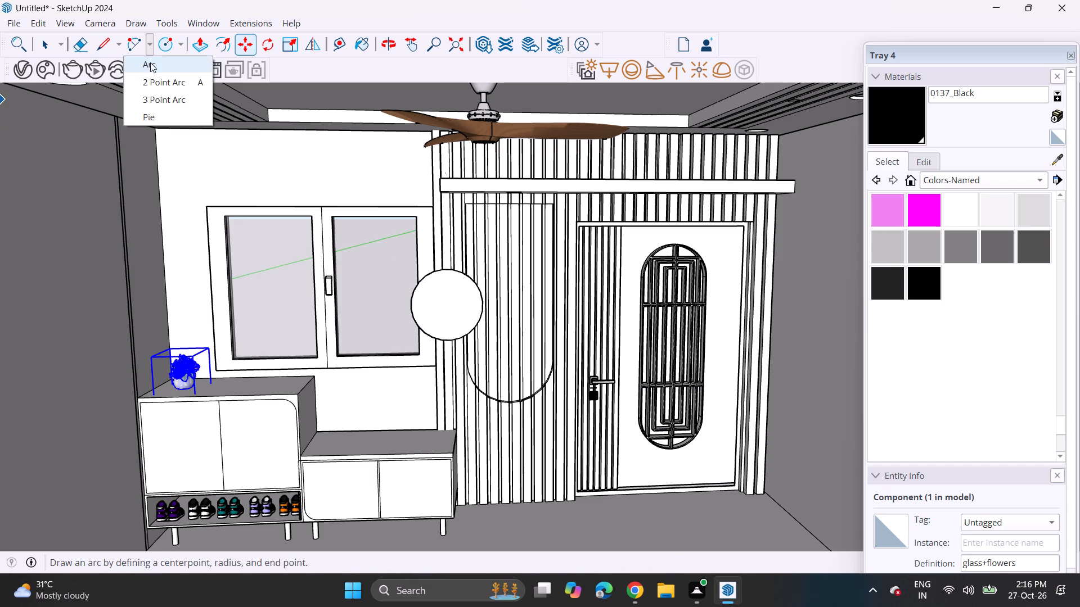
left_click(183, 40)
left_click(178, 62)
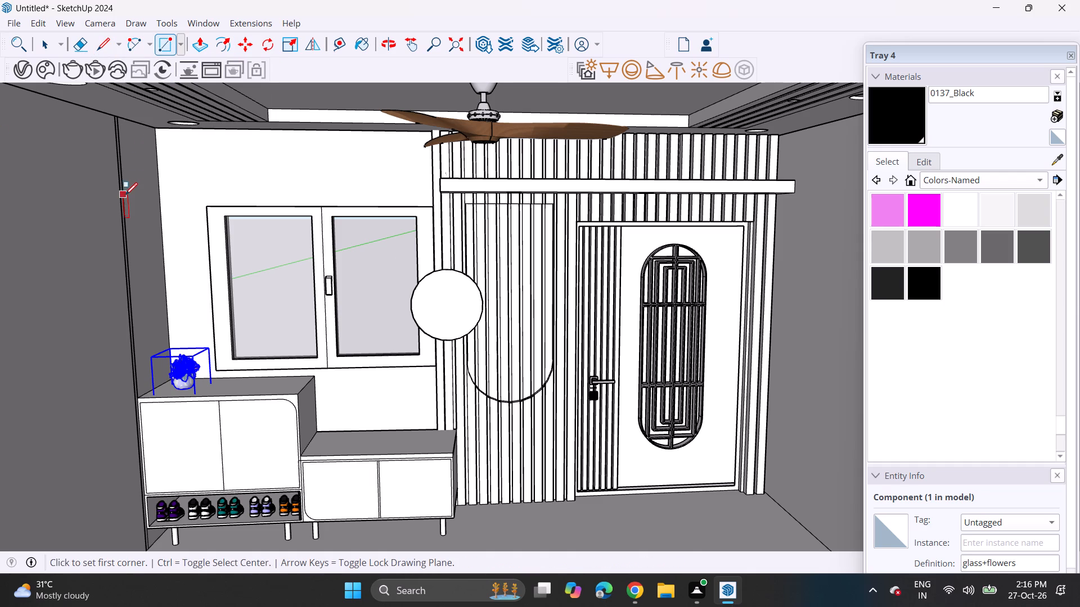
scroll(131, 194, "up", 8)
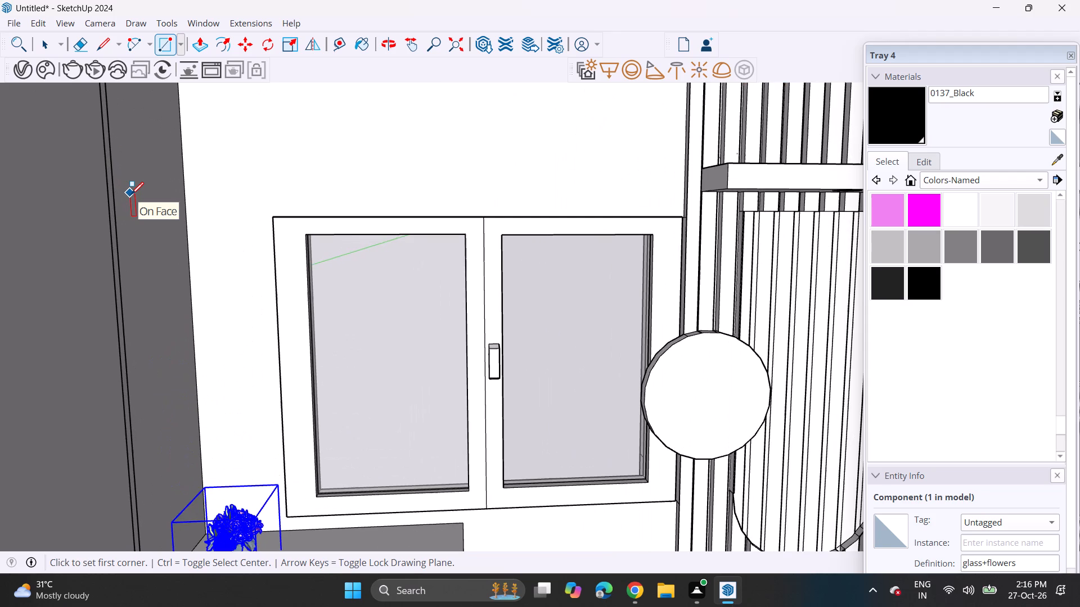
scroll(131, 194, "down", 4)
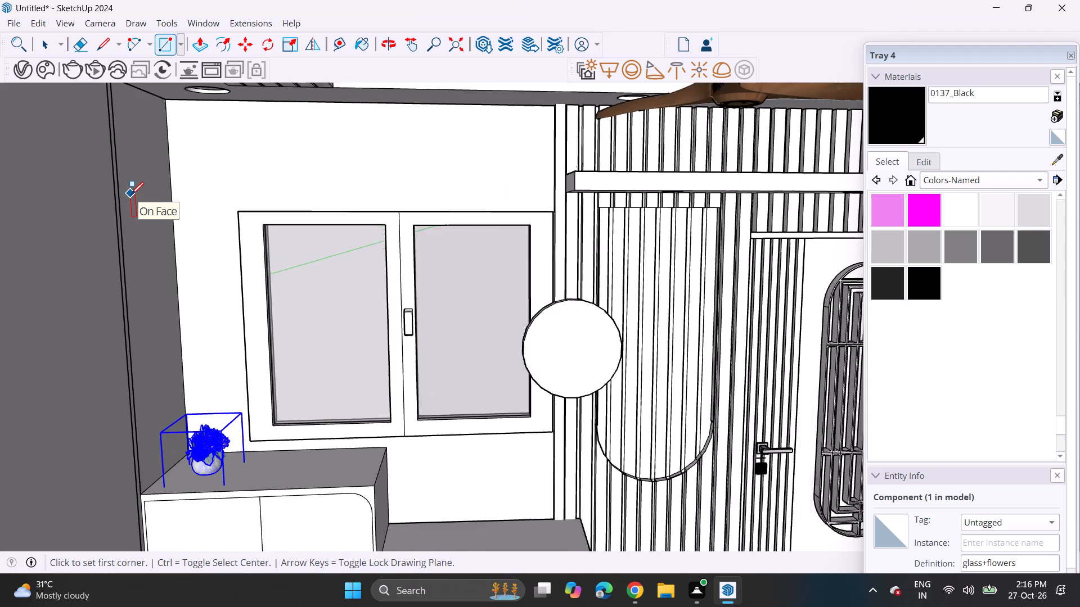
scroll(131, 194, "down", 1)
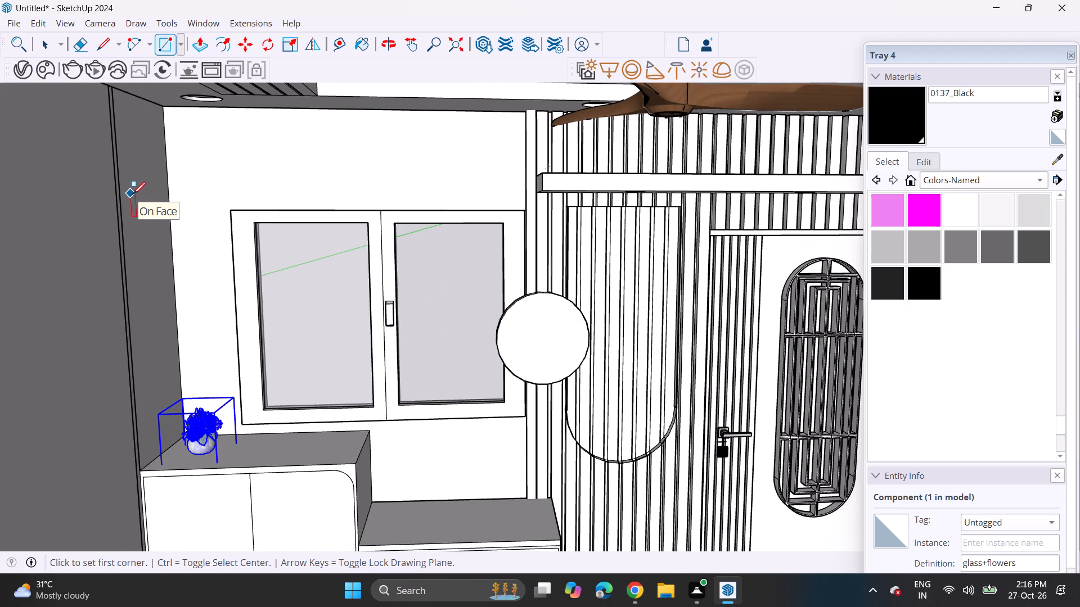
middle_click_drag(204, 212, 163, 203)
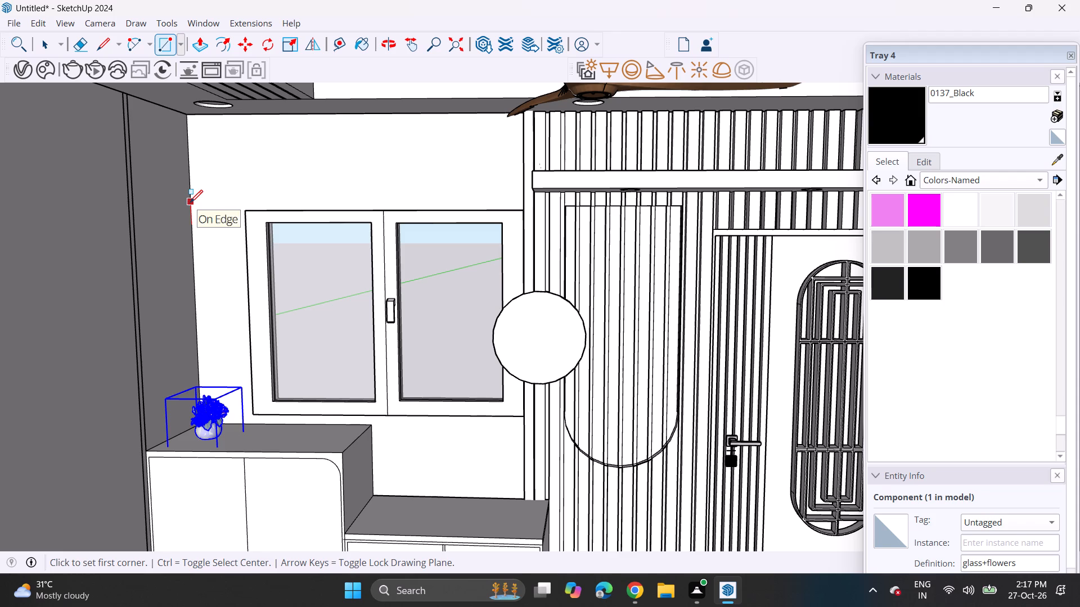
left_click(188, 207)
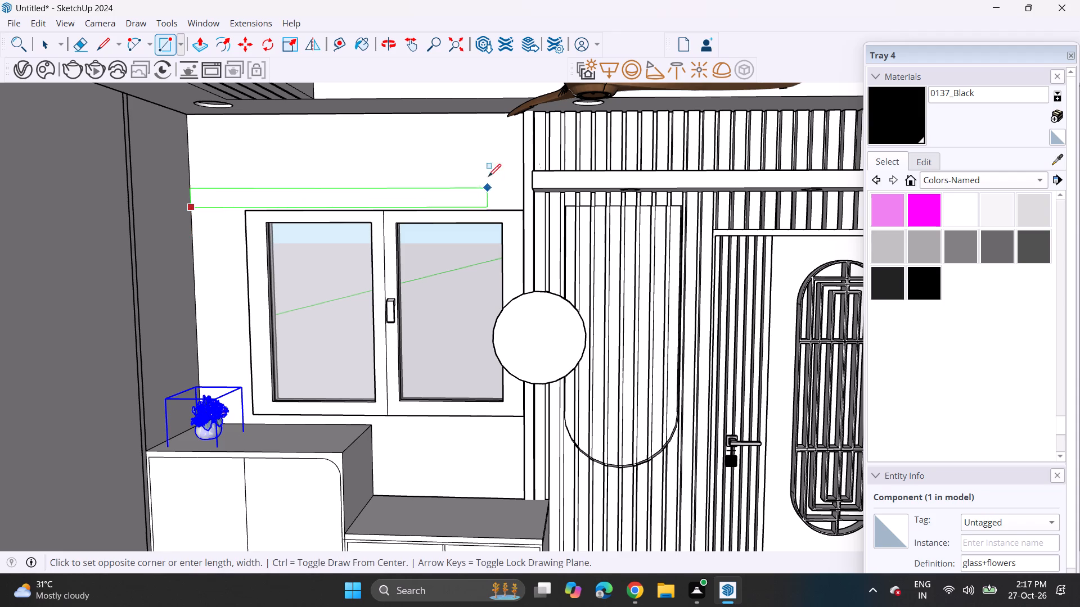
middle_click_drag(520, 121, 610, 114)
scroll(510, 115, "up", 5)
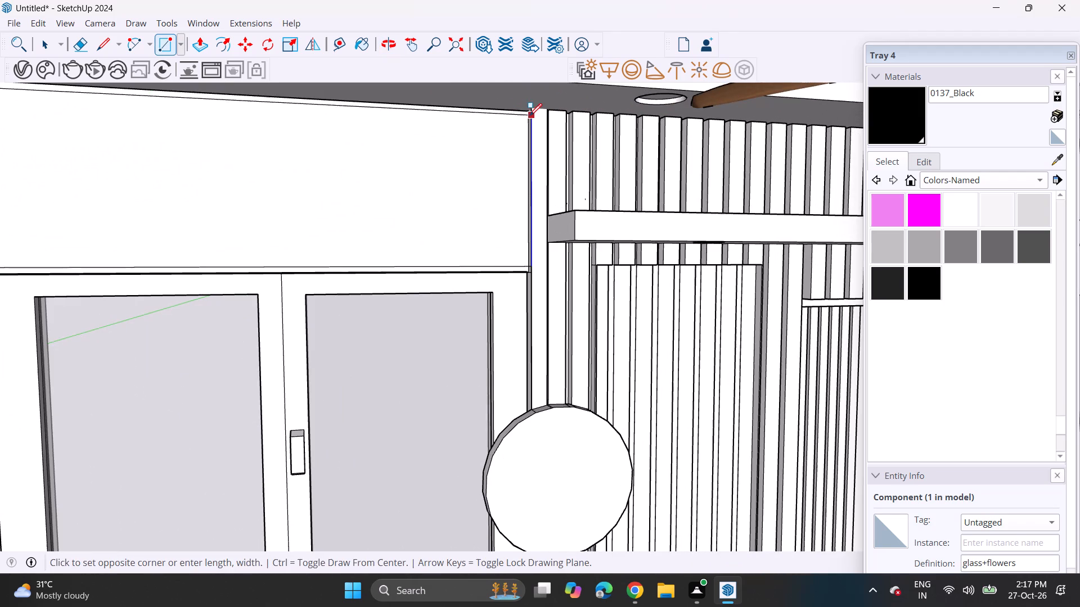
left_click(525, 112)
Push/Pull the rectangle above the window outward to the face of the adjacent slat.
middle_click_drag(502, 178, 309, 183)
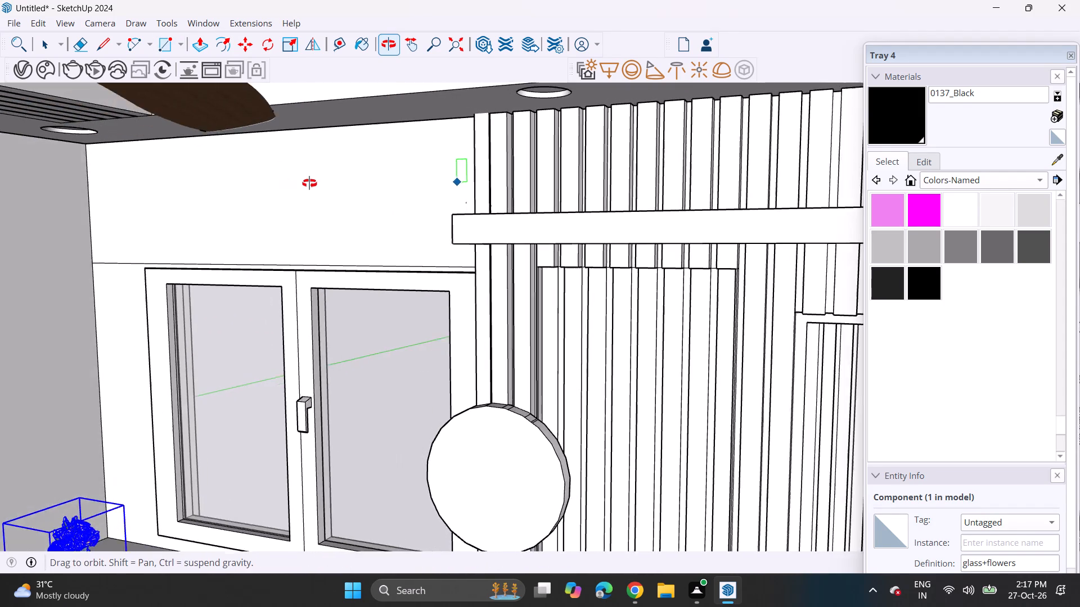
middle_click_drag(309, 183, 306, 182)
scroll(263, 174, "up", 1)
left_click(201, 50)
left_click(224, 210)
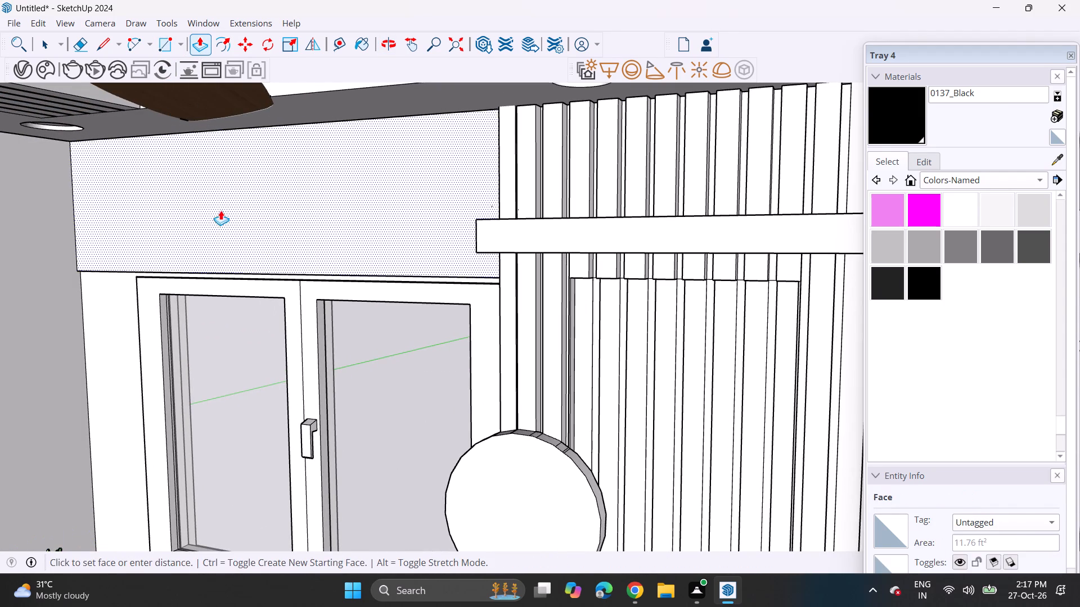
left_click(511, 182)
Push the wall face surrounding the window slightly back.
middle_click_drag(316, 259, 344, 220)
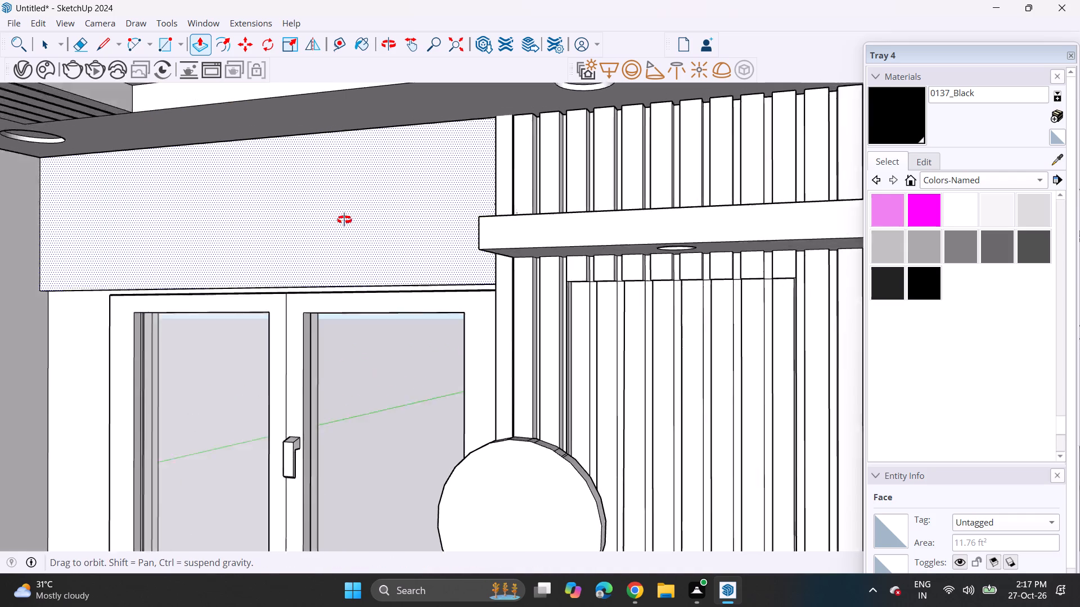
middle_click_drag(344, 220, 259, 280)
left_click(191, 324)
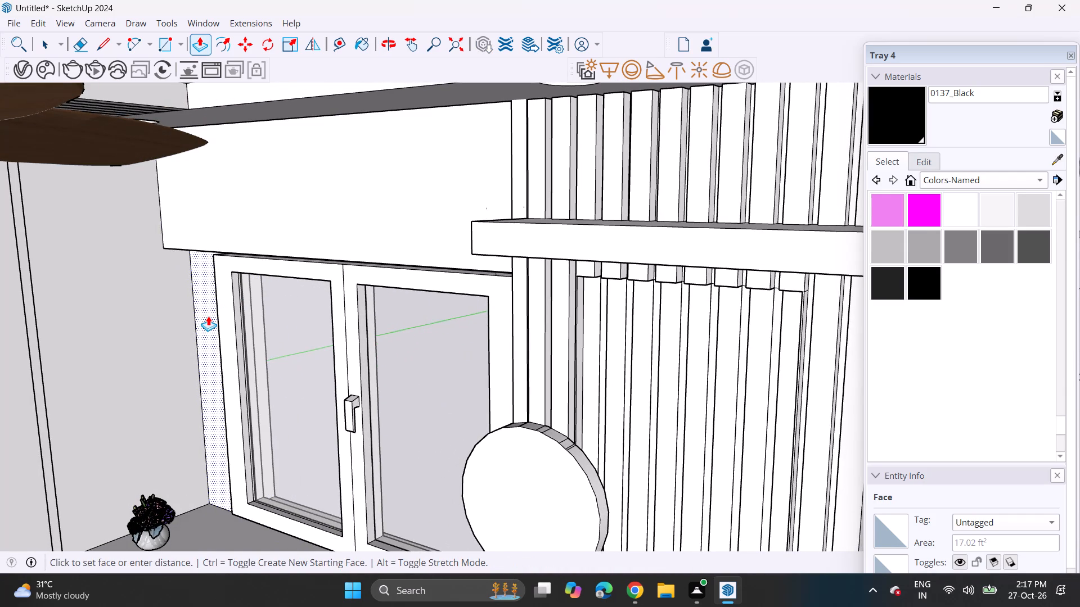
left_click(208, 316)
Move the window component slightly back from its lower corner to sit against the surrounding wall face.
middle_click_drag(215, 334, 430, 325)
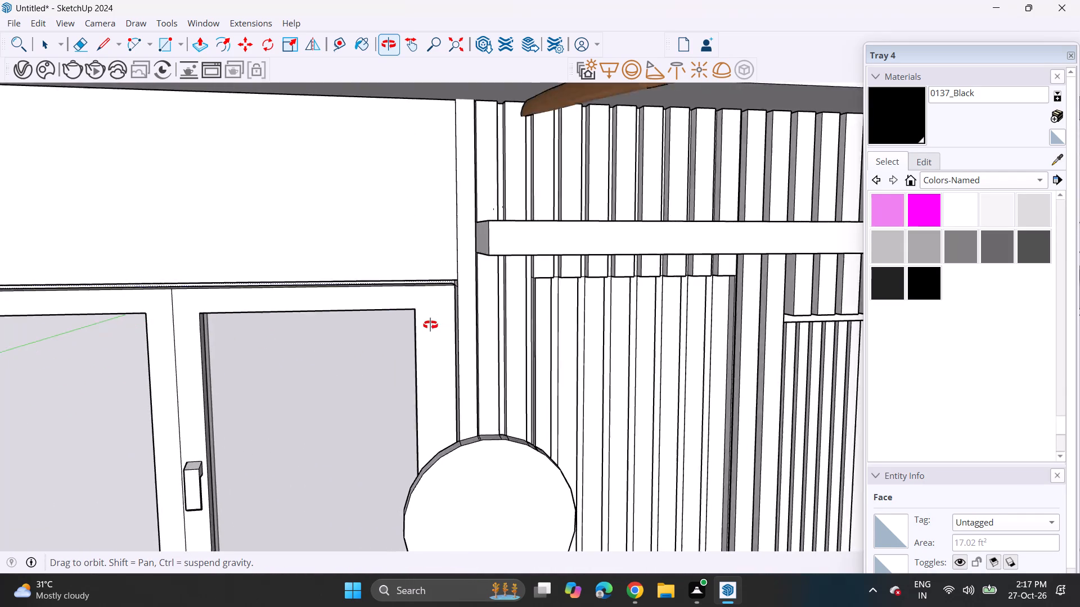
middle_click_drag(430, 325, 422, 327)
middle_click_drag(391, 351, 582, 148)
middle_click_drag(4, 449, 176, 433)
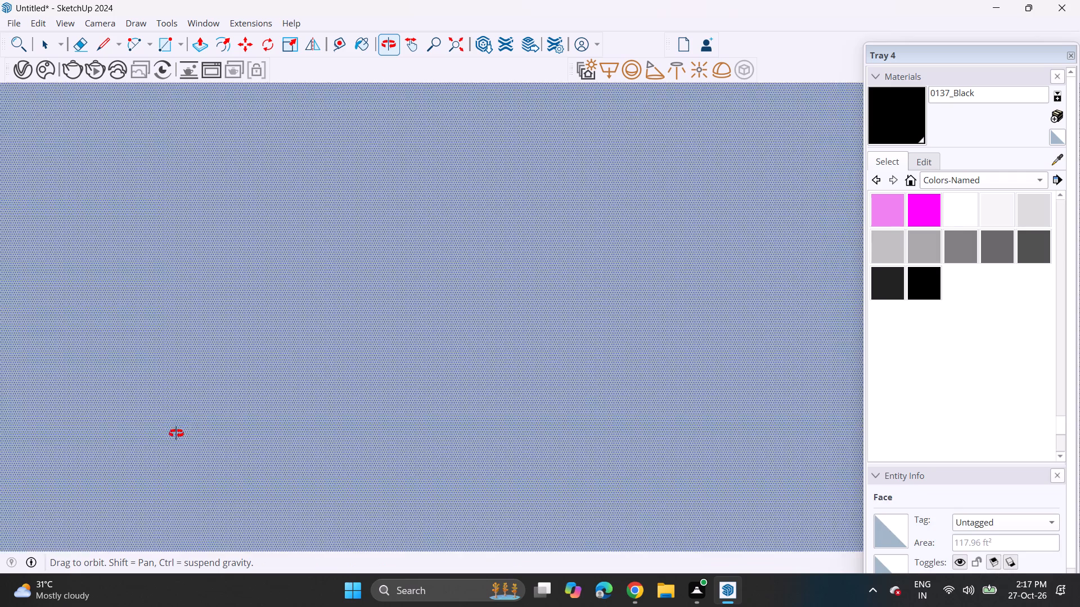
middle_click_drag(176, 433, 160, 448)
scroll(143, 504, "up", 1, "shift")
middle_click_drag(142, 504, 168, 345, "shift")
middle_click_drag(168, 345, 160, 377)
key("space")
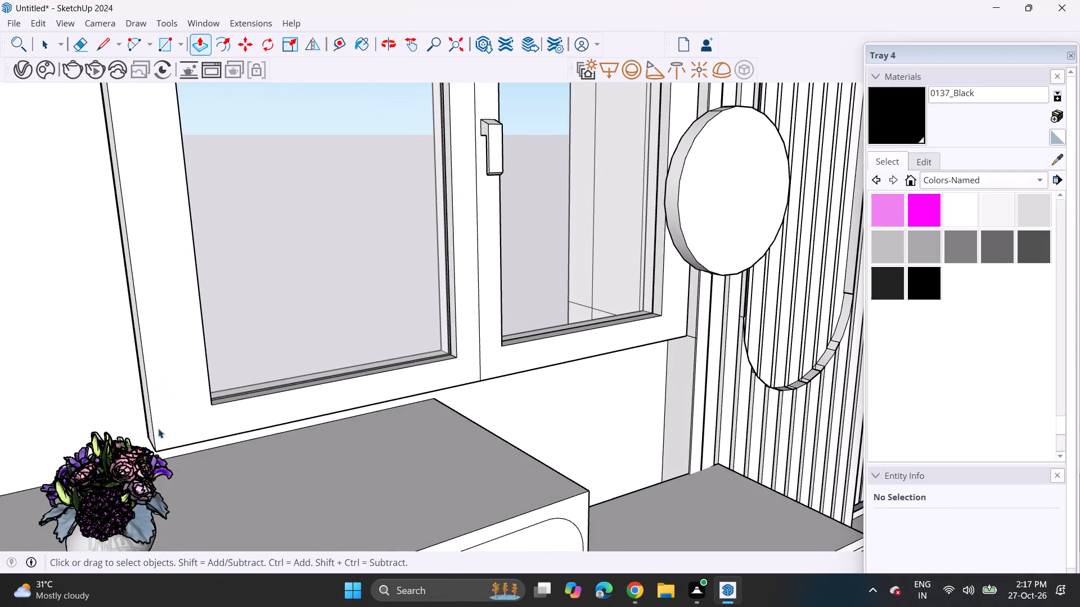
left_click(164, 420)
key("m")
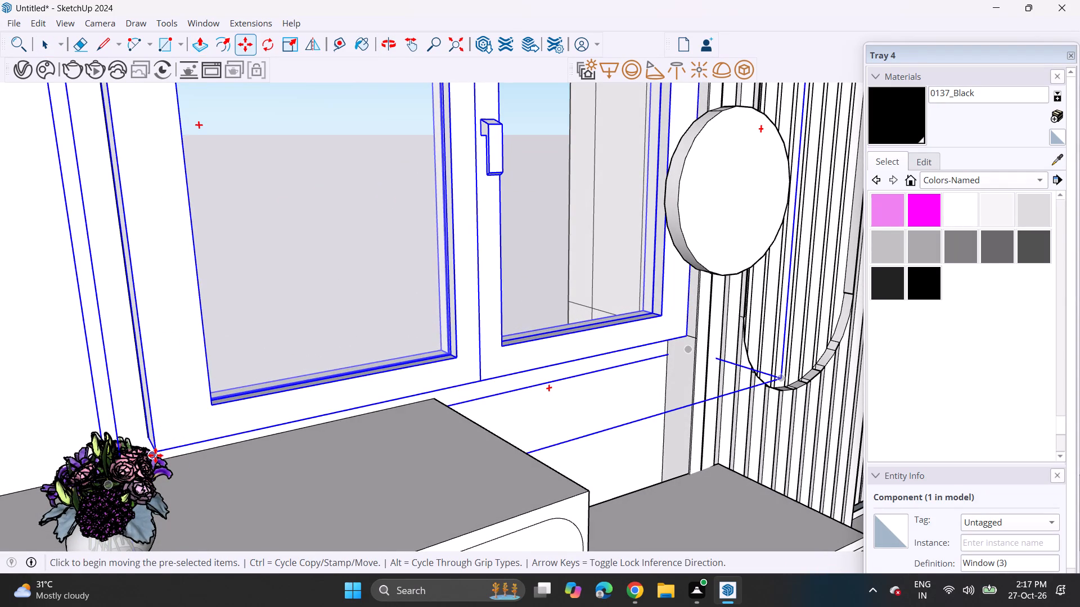
left_click(163, 449)
left_click(152, 434)
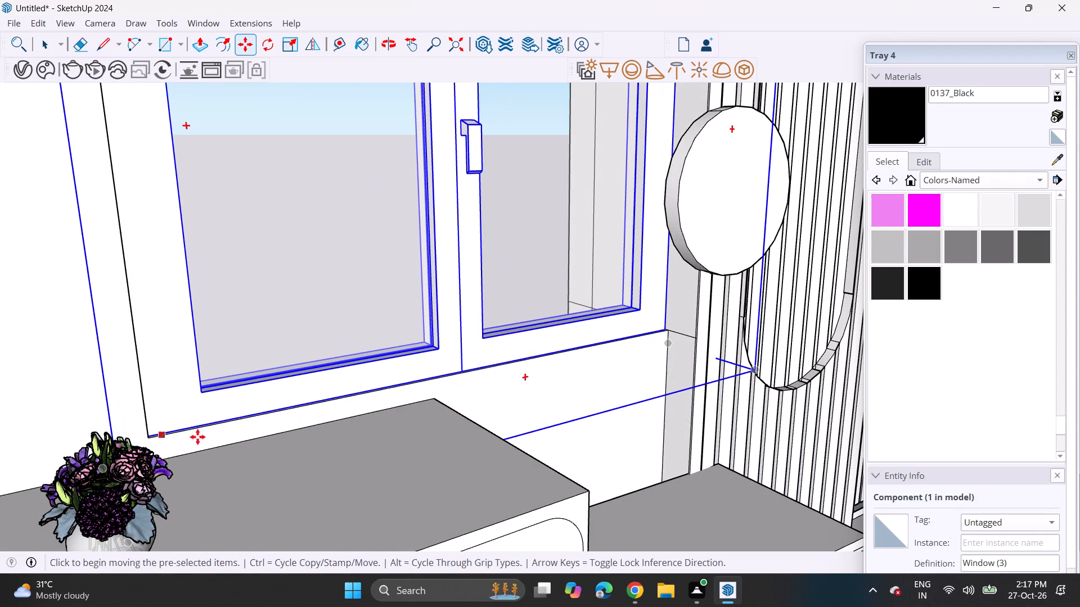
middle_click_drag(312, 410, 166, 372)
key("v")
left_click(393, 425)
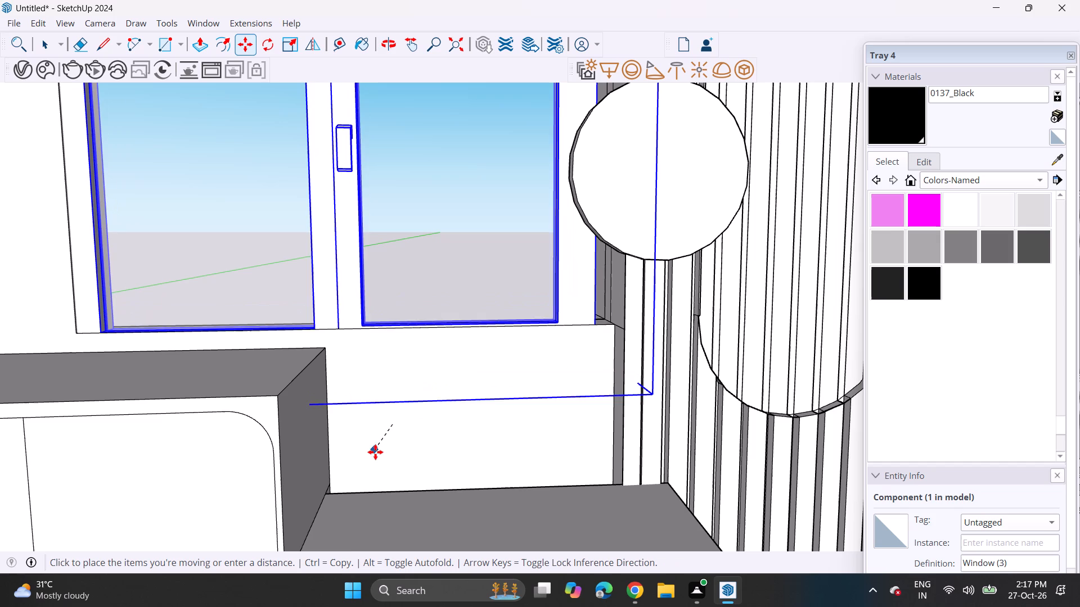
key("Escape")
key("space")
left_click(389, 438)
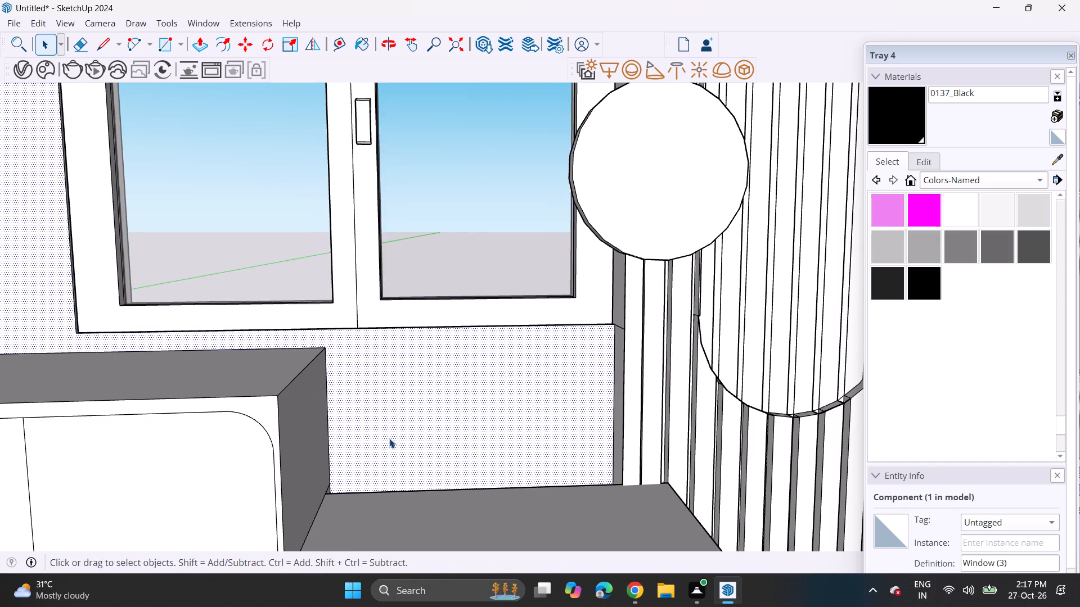
Draw a thin rectangle on the side wall from the over-window panel's lower corner to the vertical groove, and erase the groove edge crossing it.
scroll(396, 460, "up", 1)
middle_click_drag(388, 458, 349, 398)
scroll(316, 353, "down", 2)
scroll(316, 357, "up", 1)
scroll(316, 366, "down", 4)
scroll(313, 323, "up", 1)
scroll(313, 323, "down", 1)
middle_click_drag(309, 299, 332, 494, "shift")
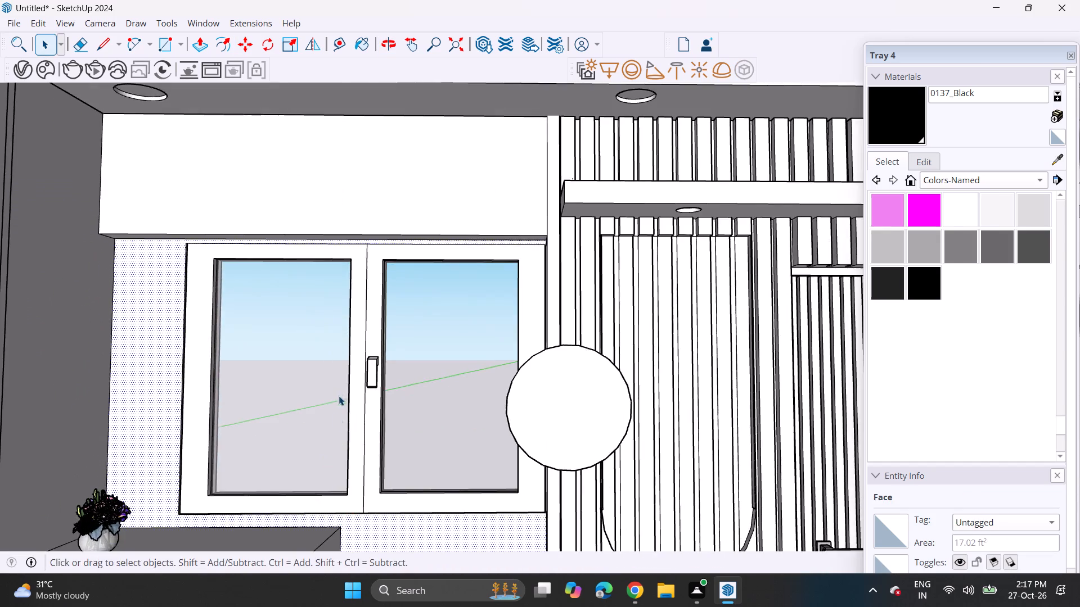
middle_click_drag(342, 392, 352, 428)
middle_click_drag(311, 357, 372, 393, "shift")
middle_click_drag(349, 377, 273, 370)
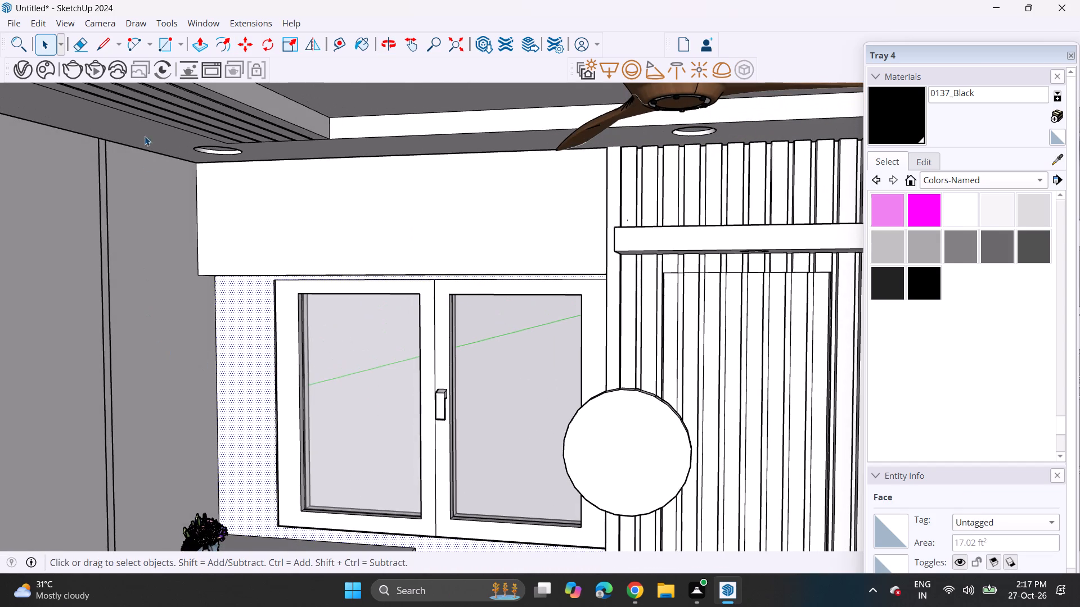
left_click(156, 50)
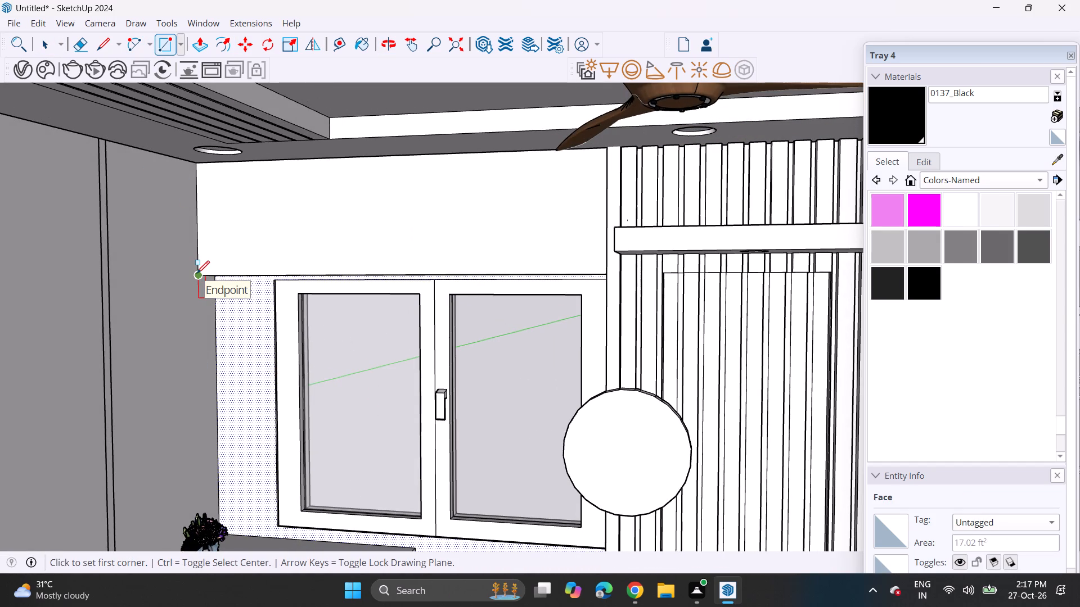
left_click(197, 273)
left_click(103, 260)
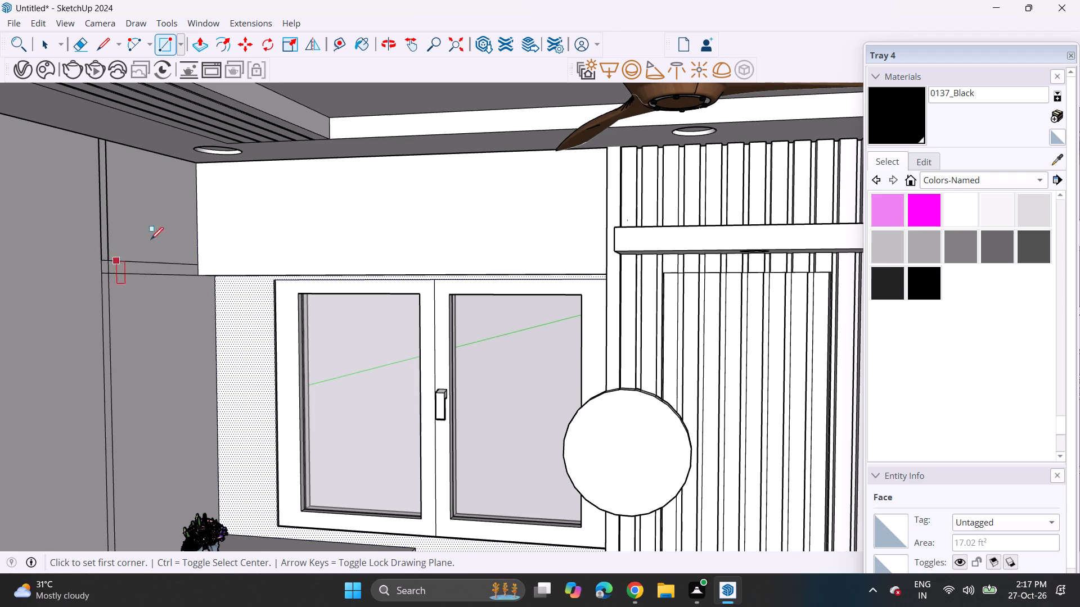
left_click(75, 48)
left_click(108, 266)
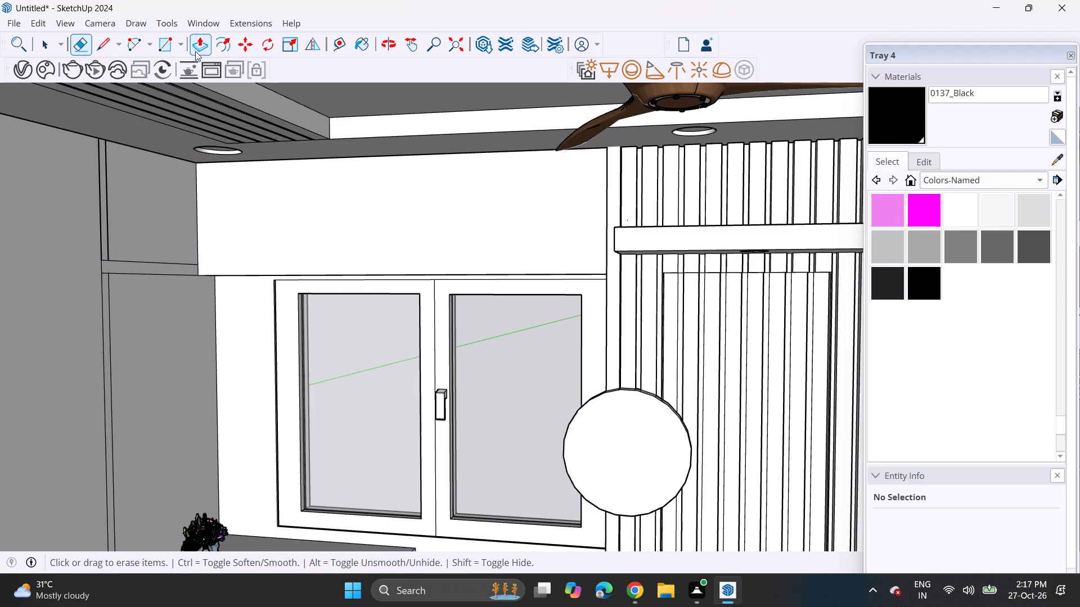
Push/Pull the thin side-wall rectangle outward to form a short projecting shelf.
left_click(193, 47)
left_click(127, 267)
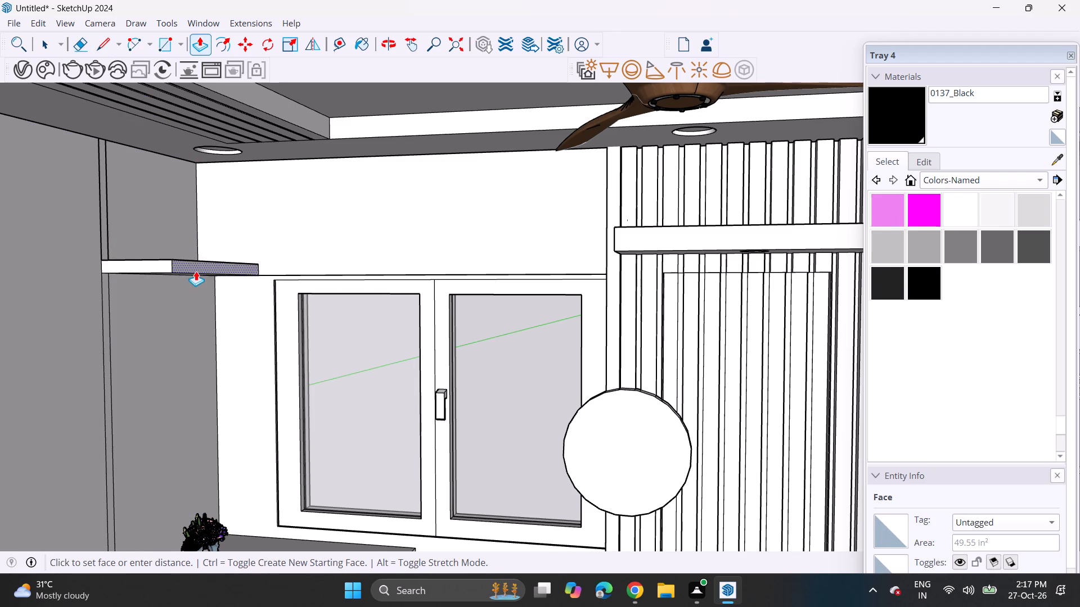
left_click(196, 271)
Import the potted-plant model Component_8 (1) from Downloads and place it on the cabinet top beside the flower vase.
left_click(17, 23)
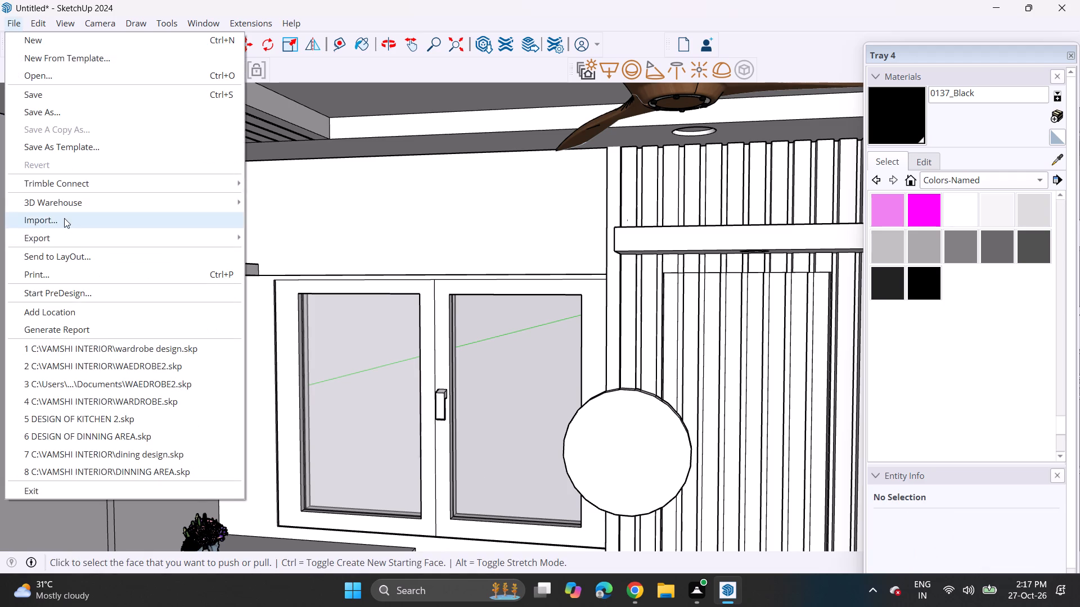
left_click(64, 216)
scroll(277, 217, "down", 4)
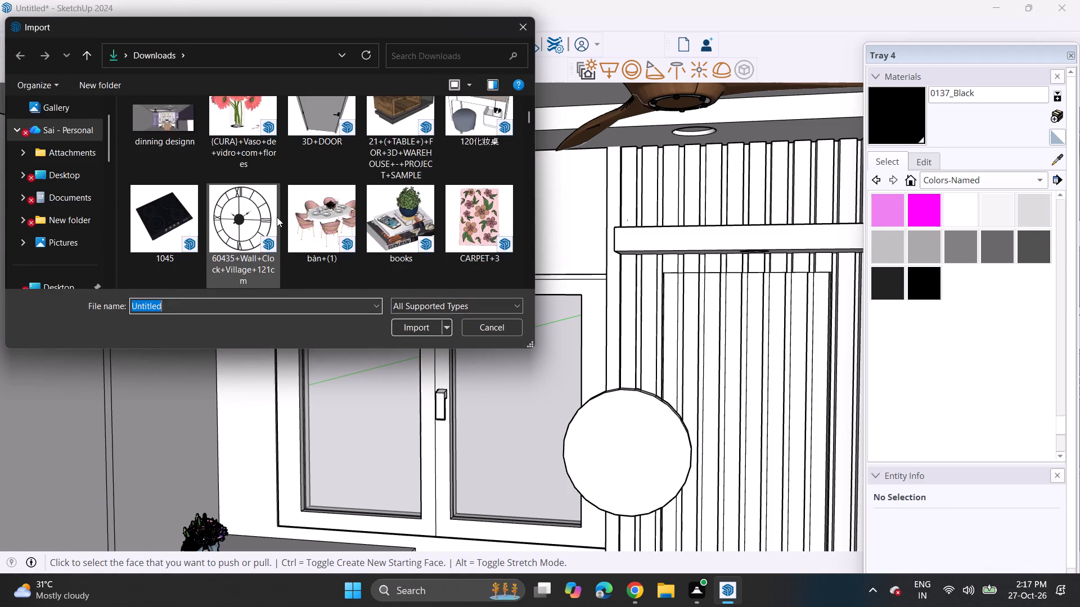
scroll(277, 217, "down", 9)
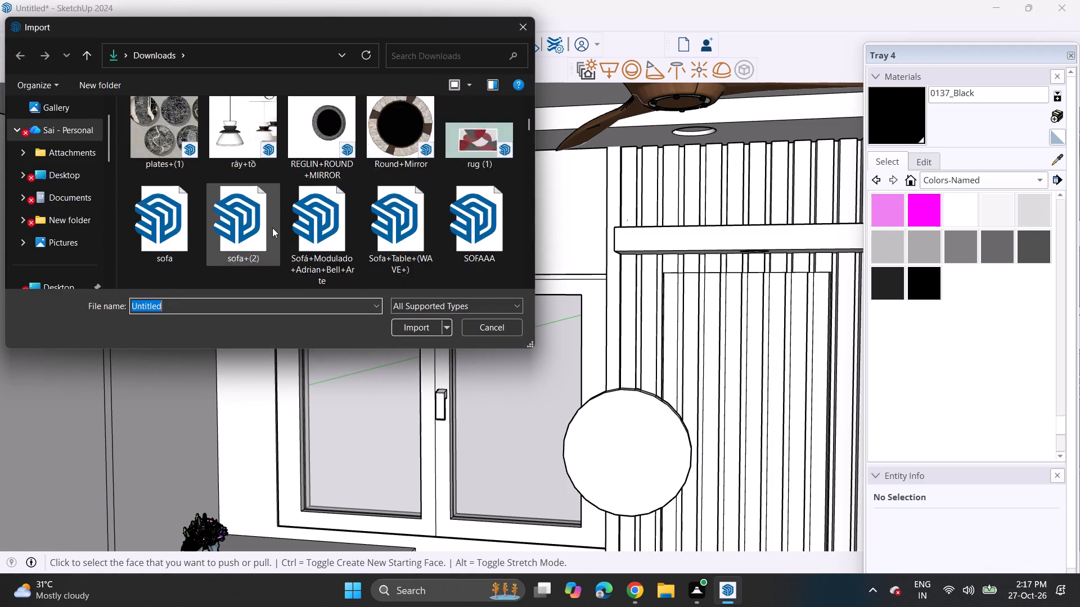
scroll(272, 228, "down", 7)
scroll(272, 235, "up", 1)
scroll(259, 222, "down", 5)
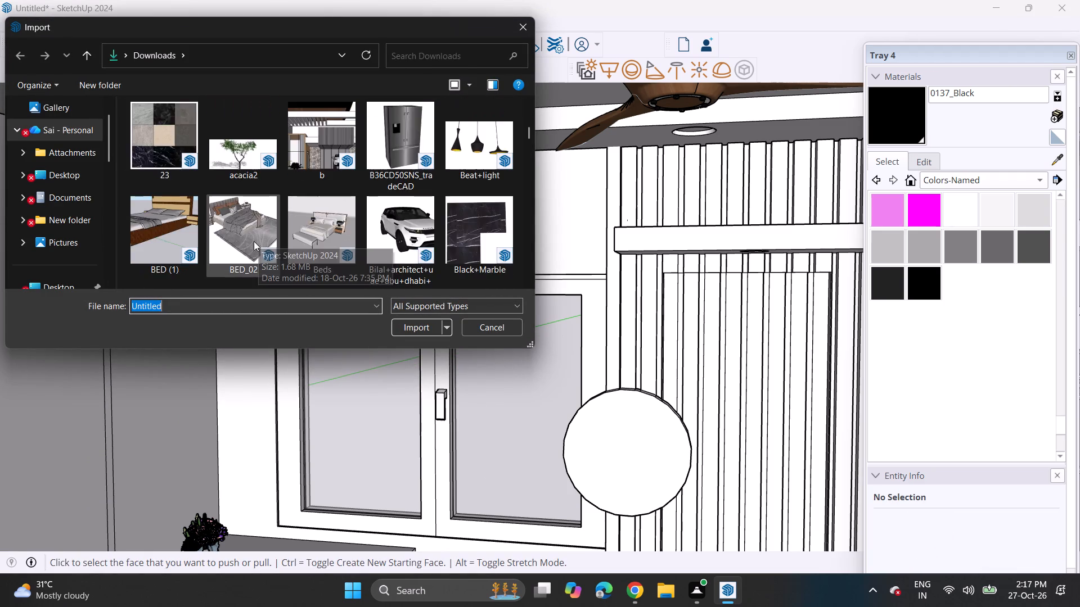
scroll(241, 232, "down", 4)
scroll(245, 230, "up", 1)
scroll(244, 234, "down", 3)
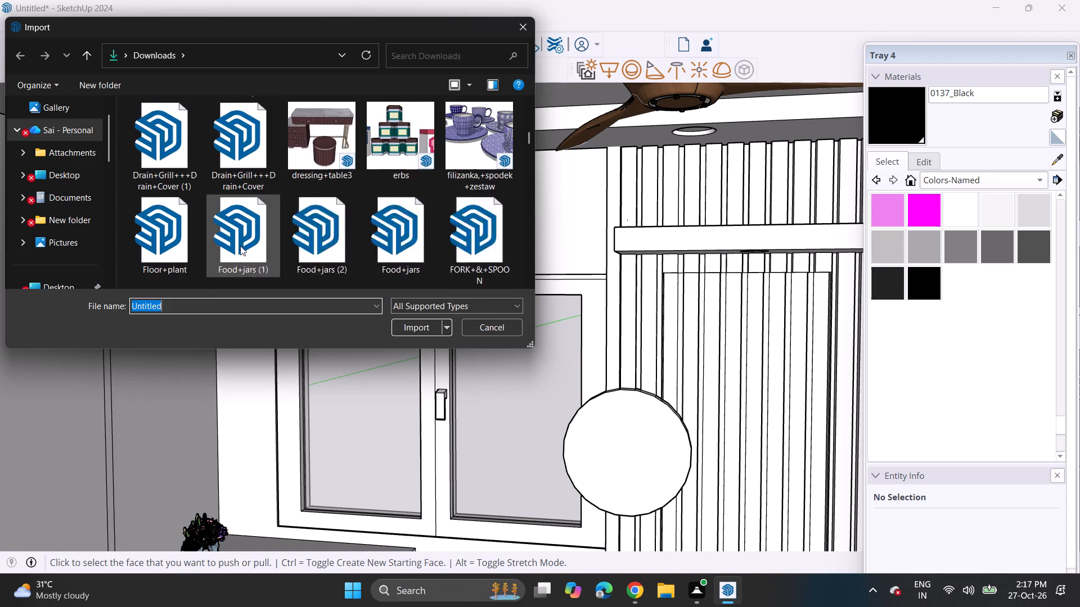
scroll(240, 234, "down", 6)
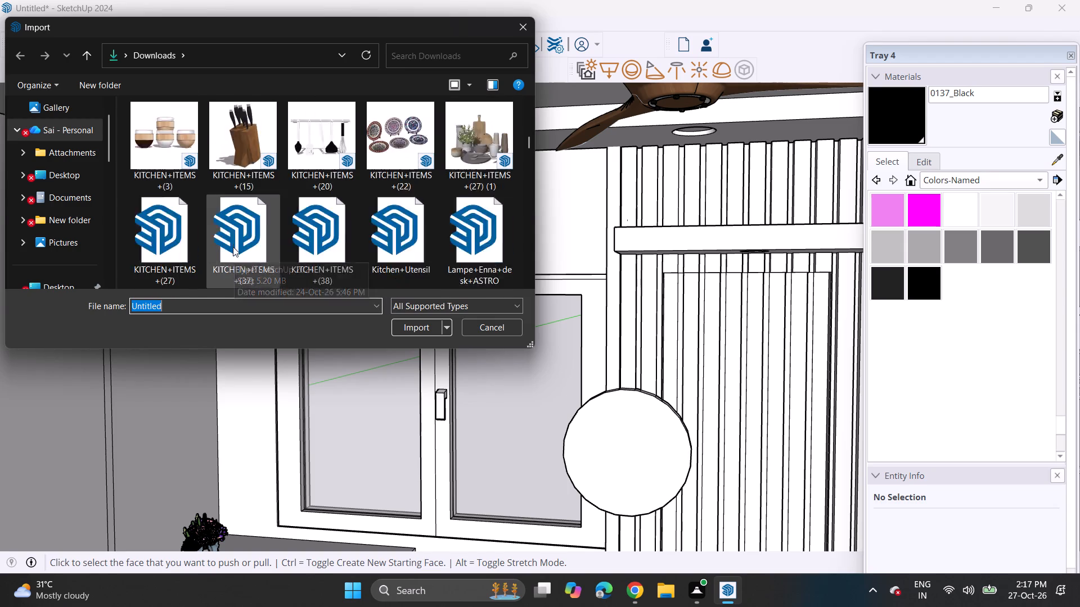
scroll(233, 247, "down", 9)
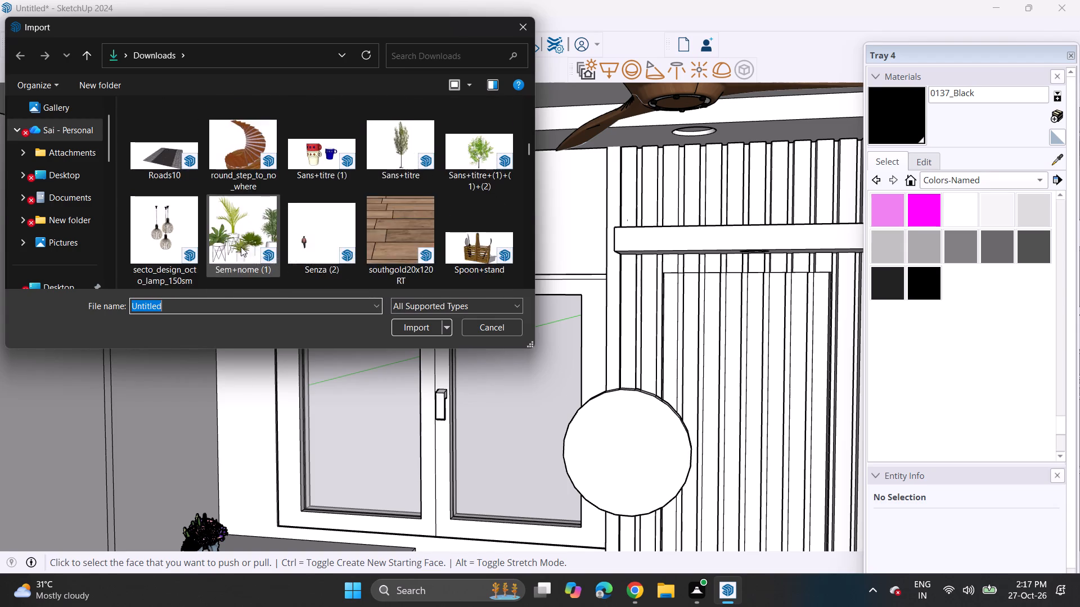
scroll(241, 247, "down", 2)
scroll(242, 251, "up", 1)
scroll(241, 251, "down", 3)
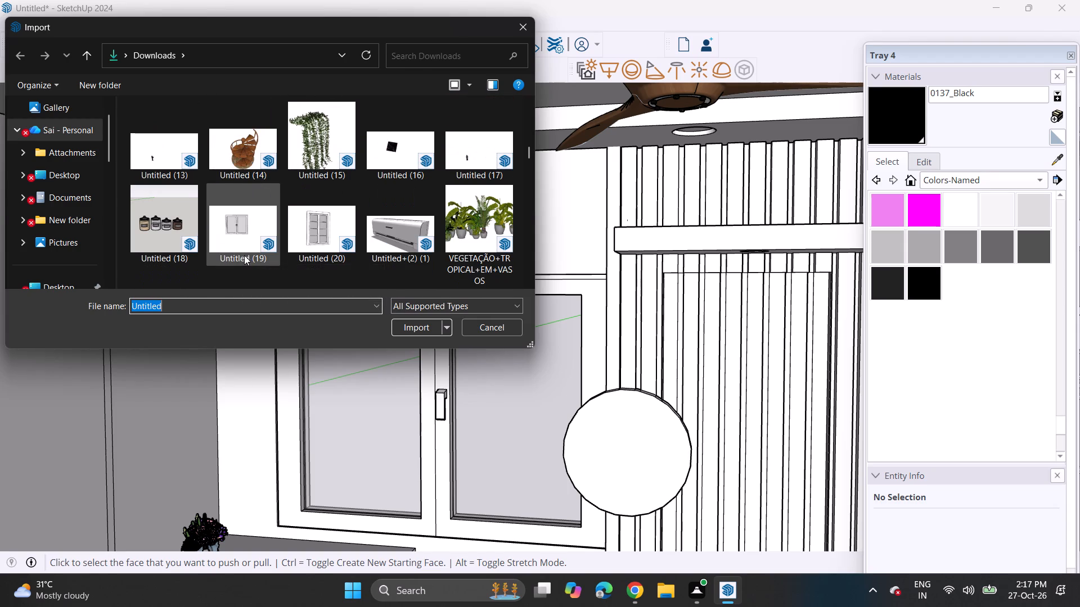
scroll(244, 255, "down", 6)
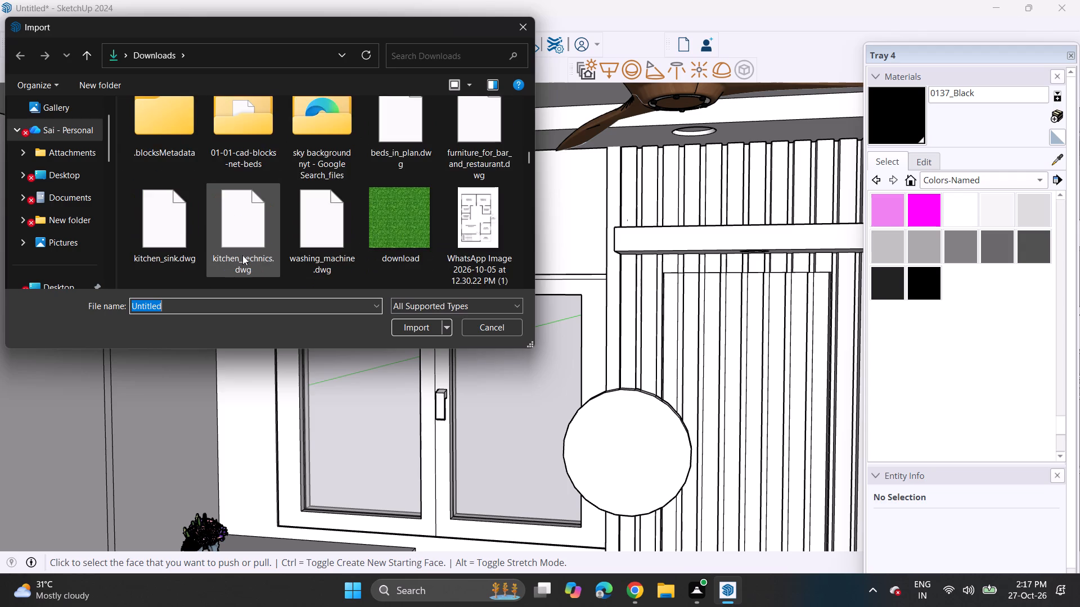
scroll(242, 255, "down", 6)
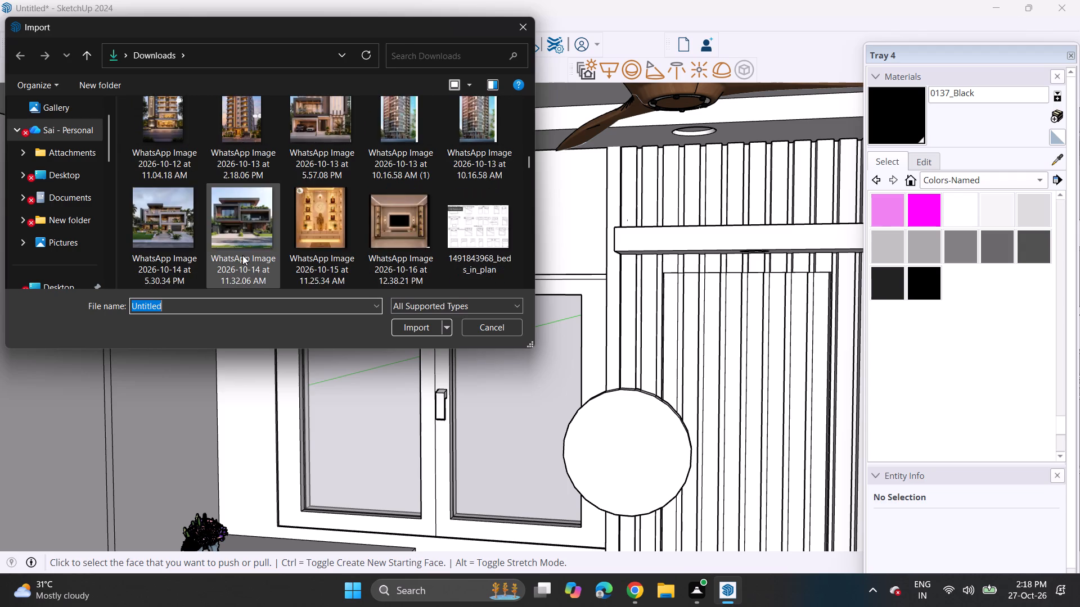
scroll(242, 255, "down", 7)
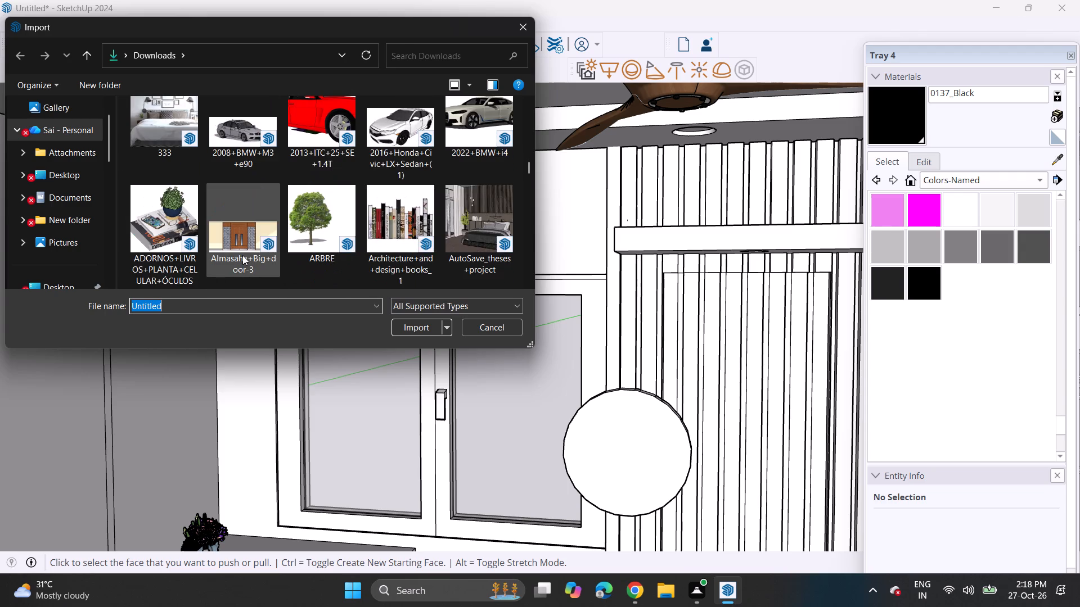
scroll(242, 255, "down", 4)
scroll(242, 255, "up", 2)
scroll(242, 255, "down", 2)
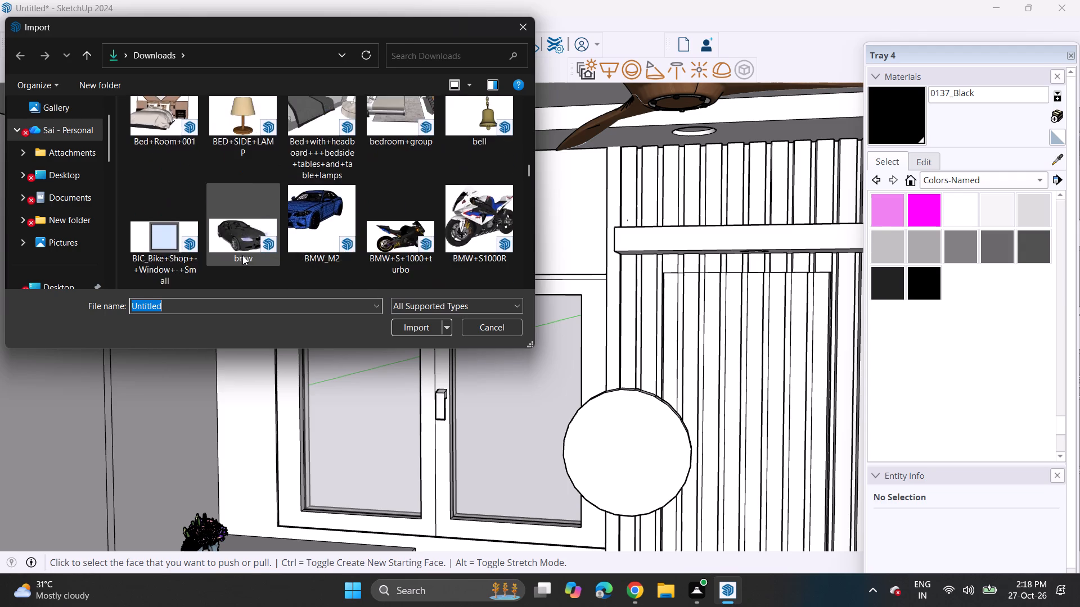
scroll(242, 255, "down", 3)
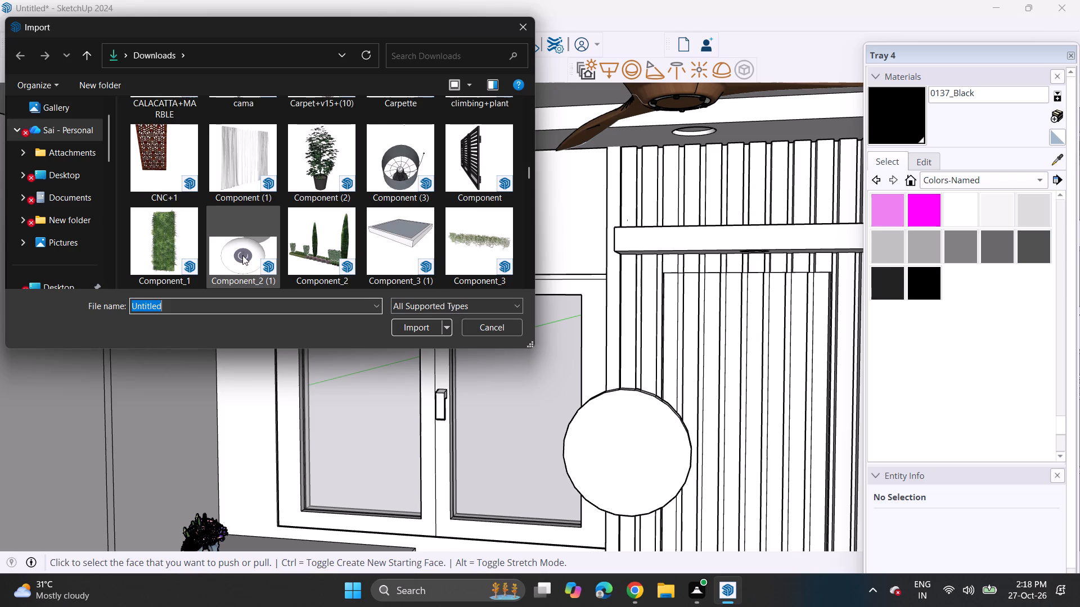
scroll(242, 255, "down", 3)
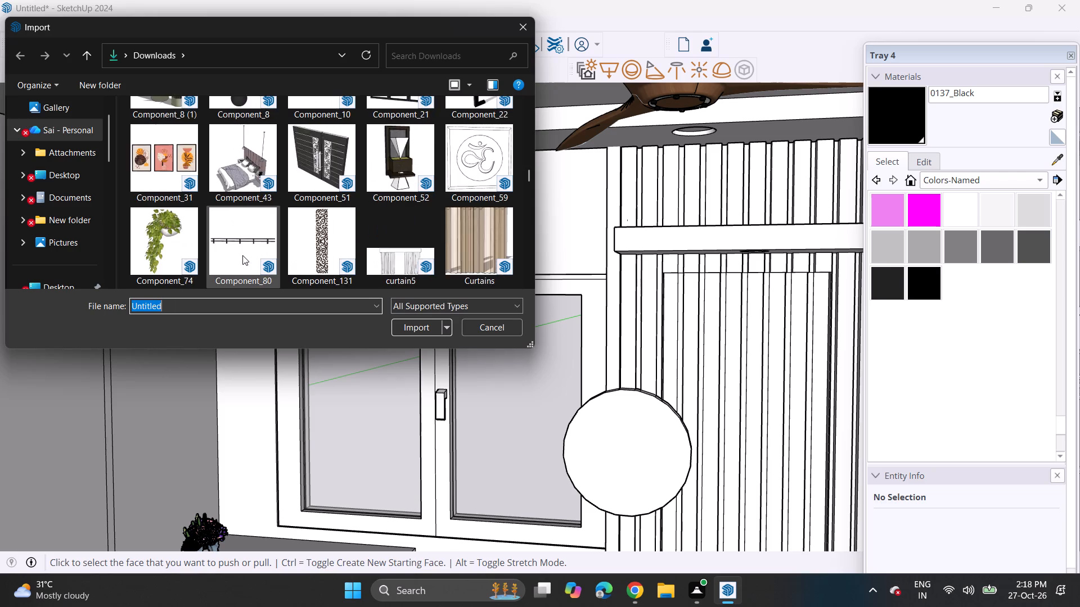
scroll(242, 255, "up", 2)
left_click(177, 201)
left_click(397, 322)
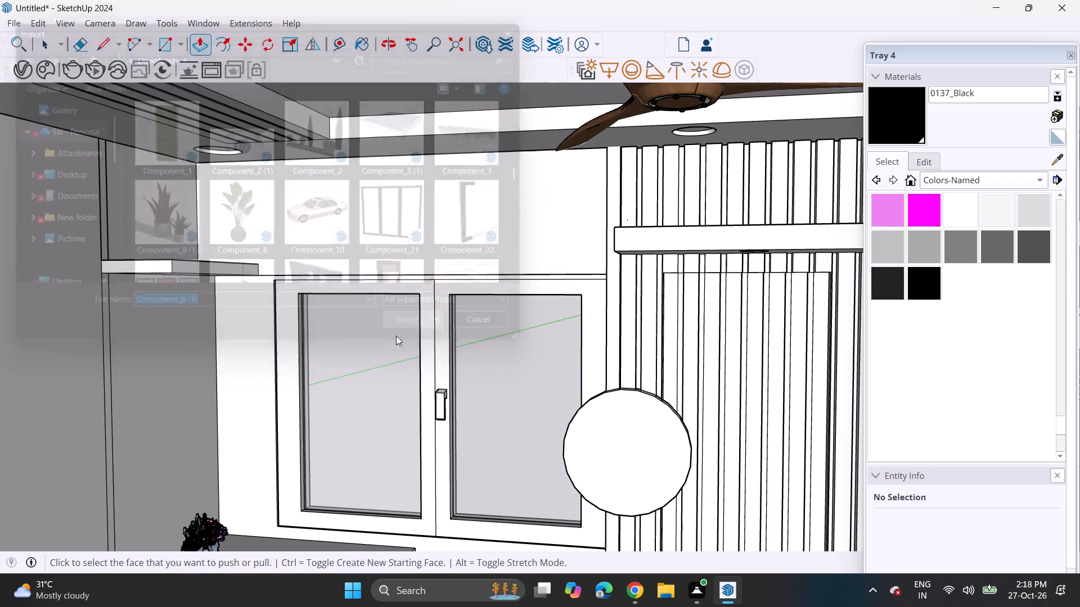
left_click(679, 333)
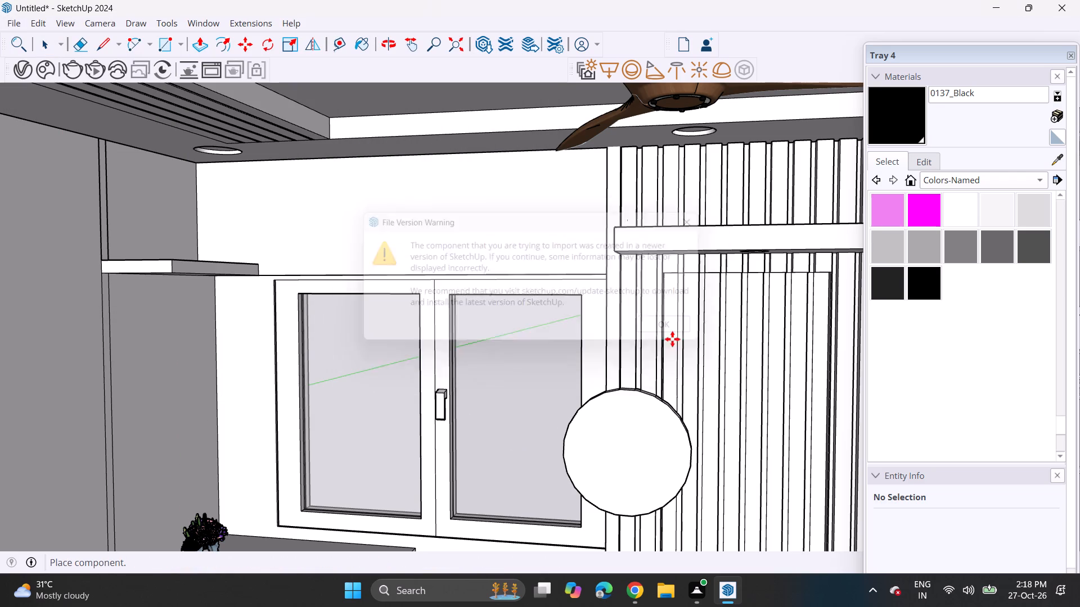
left_click(224, 546)
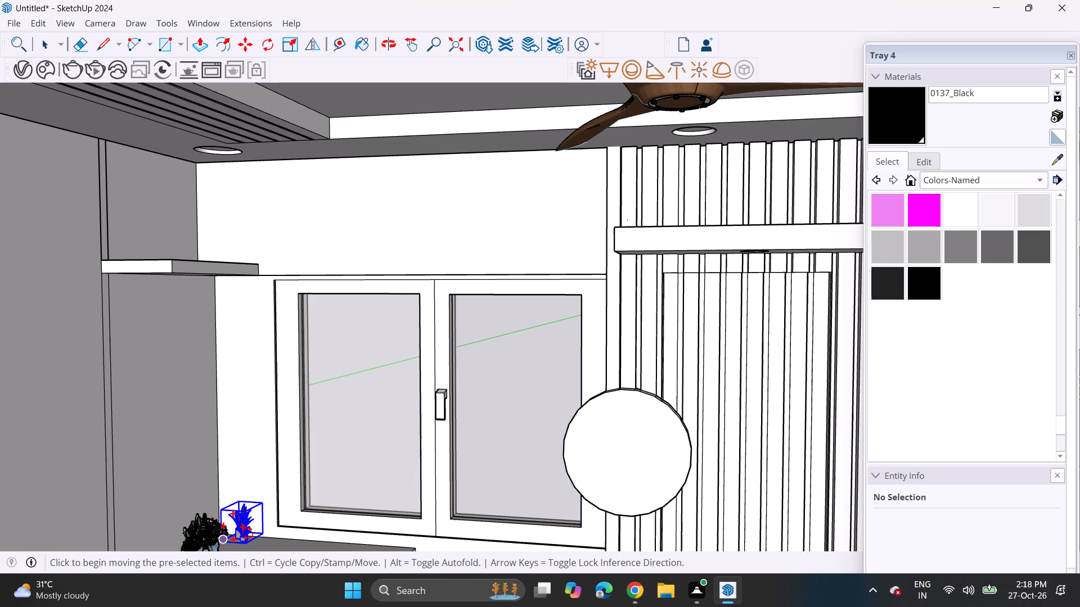
Delete the flower vase from the cabinet top.
middle_click_drag(262, 519, 266, 379)
middle_click_drag(266, 374, 266, 419)
key("space")
left_click(219, 387)
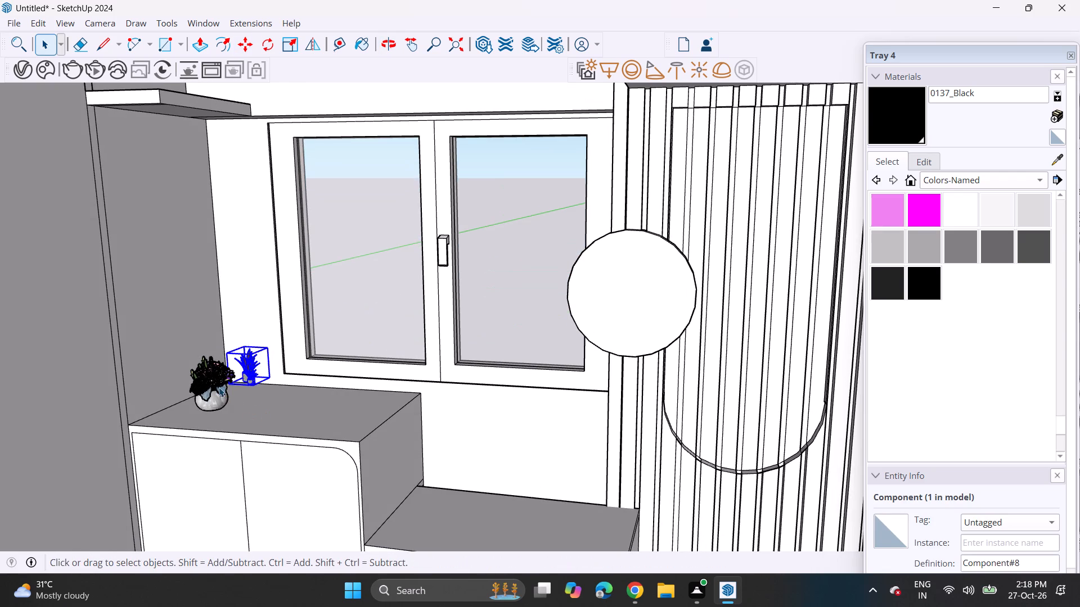
key("Delete")
Move the small potted-plant component from the back corner to the cabinet-top spot where the vase stood.
left_click(258, 369)
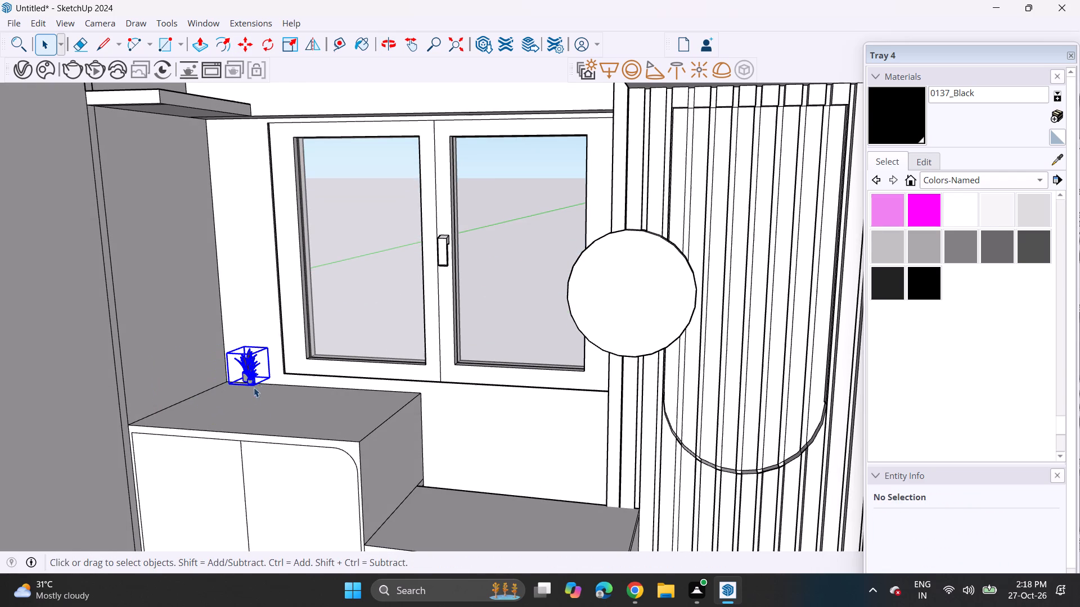
key("m")
left_click(250, 392)
left_click(211, 428)
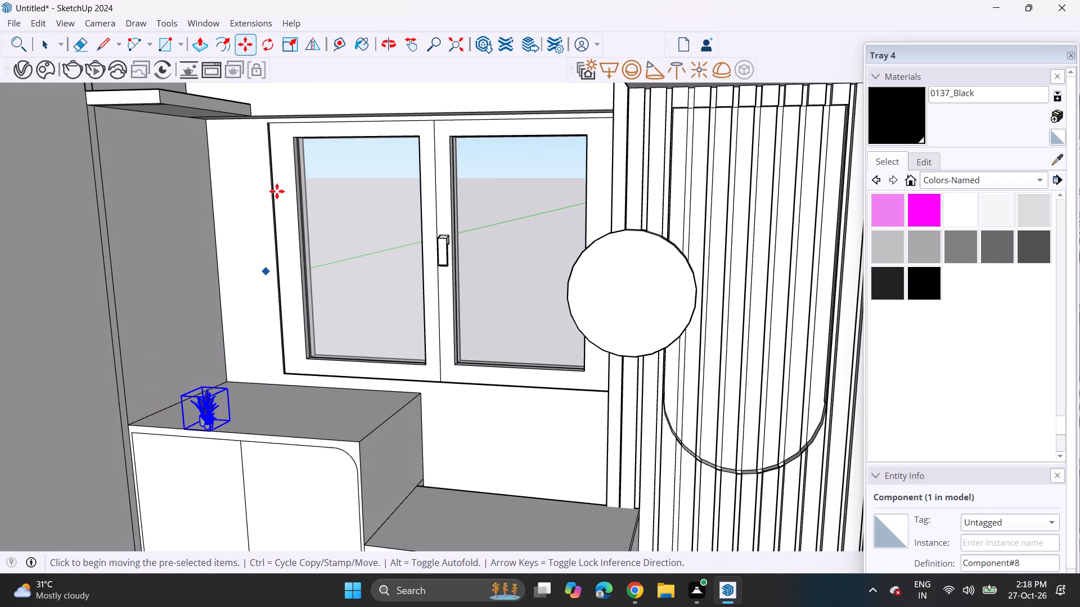
Scale the potted-plant component up uniformly from its corner to more than twice its size.
left_click(293, 43)
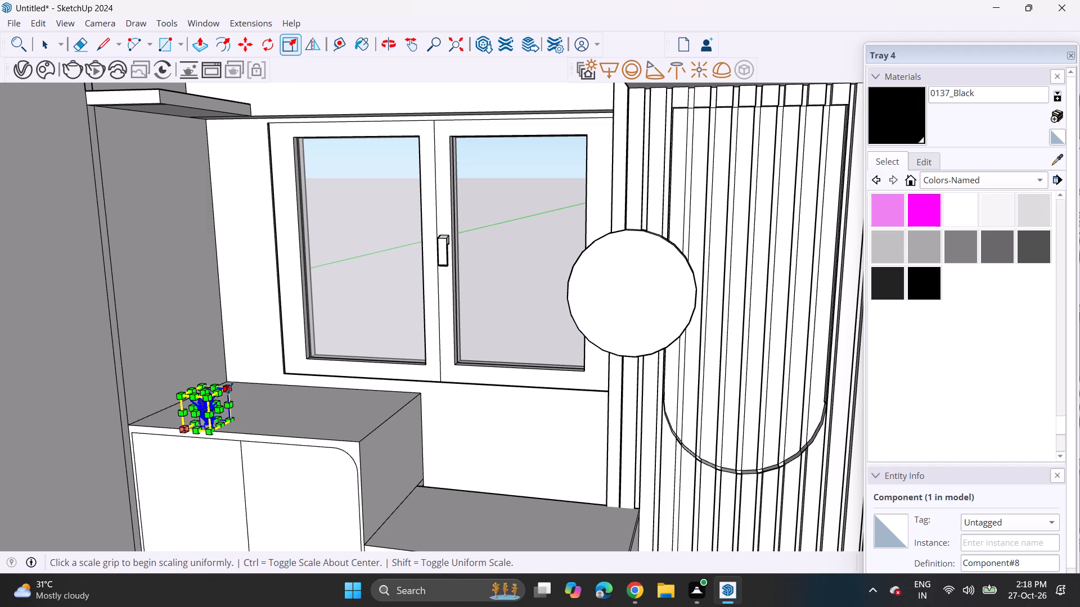
left_click(230, 388)
left_click(344, 336)
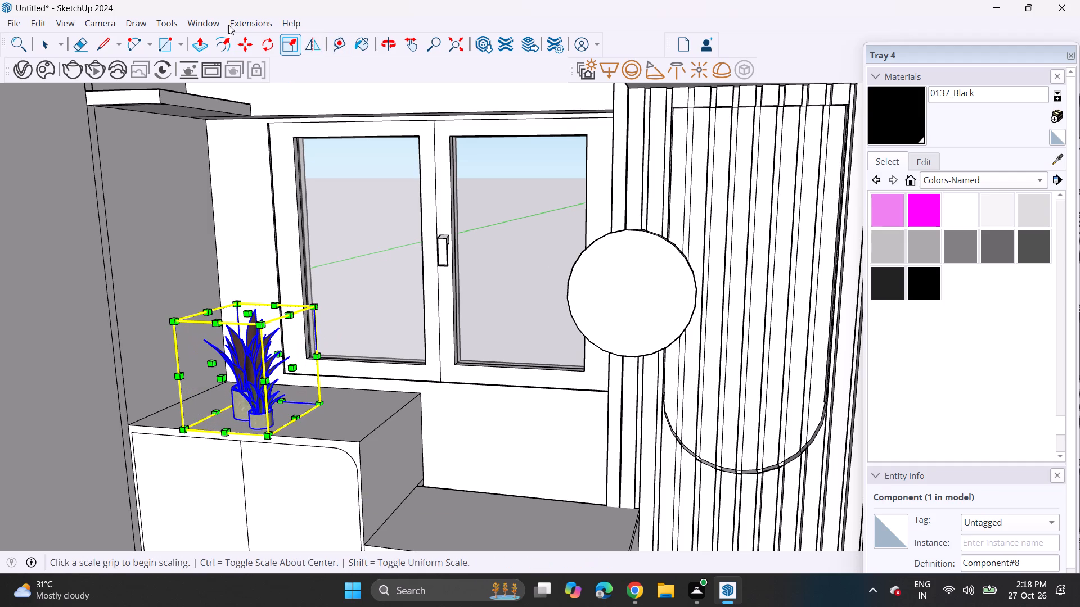
Move the enlarged potted plants slightly toward the side wall so they sit within the cabinet top.
left_click(247, 47)
left_click(271, 439)
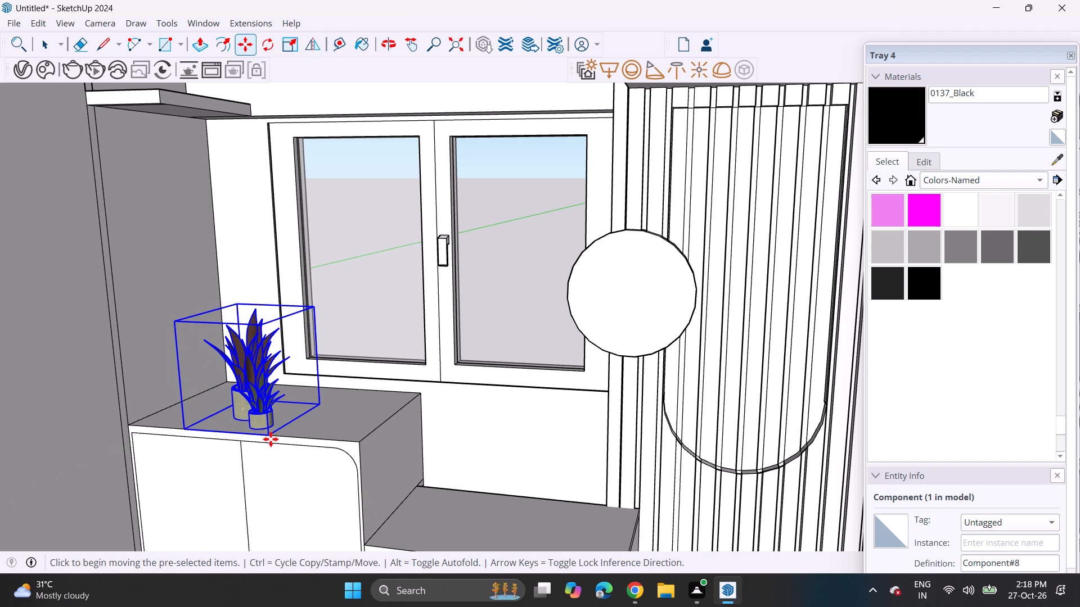
left_click(241, 425)
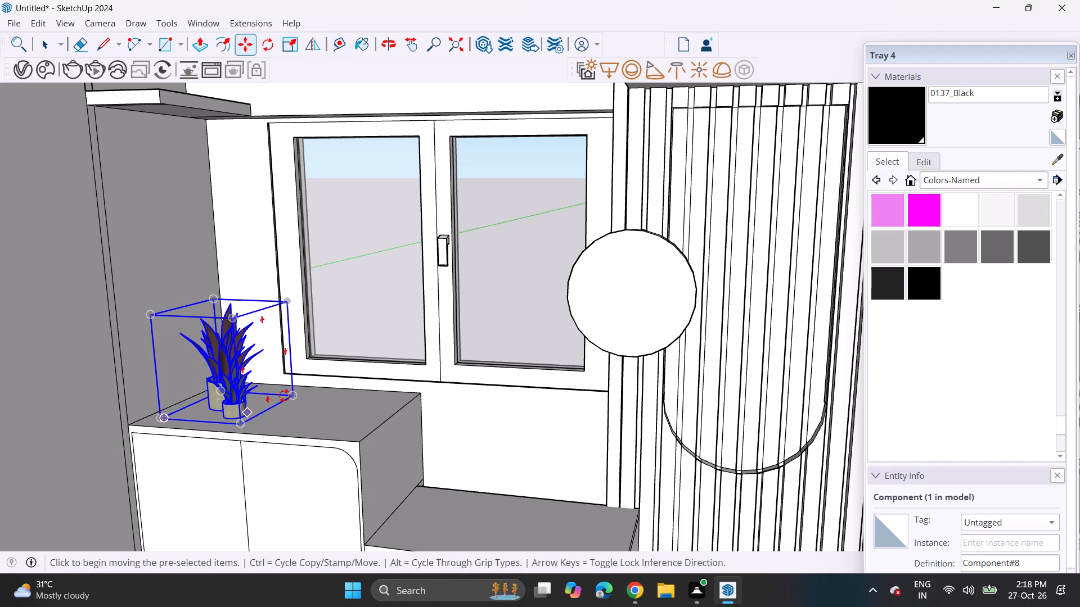
key("space")
left_click(302, 420)
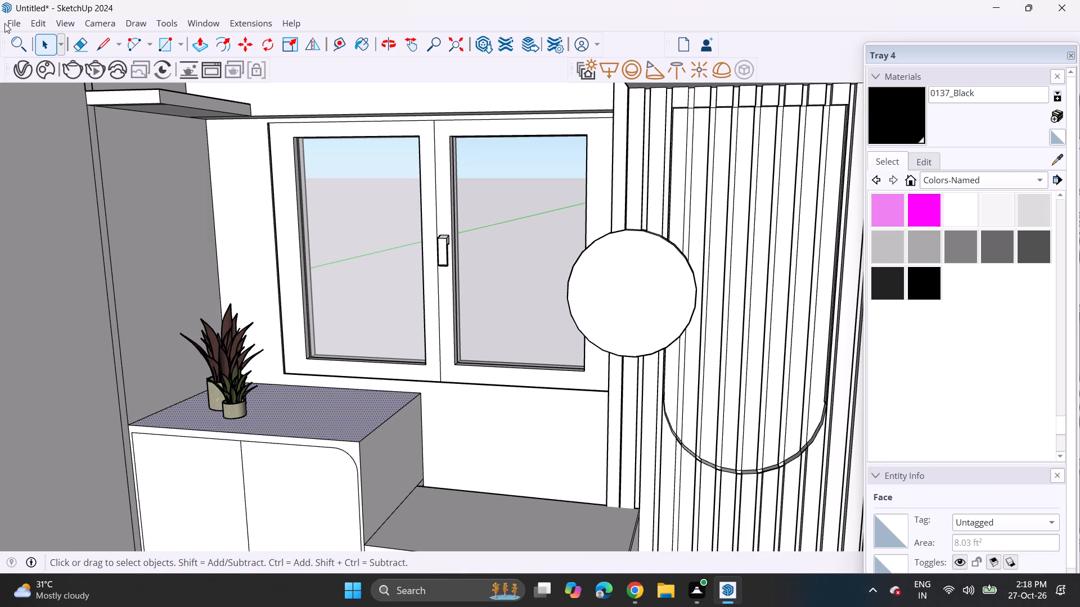
Import the hanging plant model Component_74 from Downloads and place it at the small wall shelf above the cabinet.
left_click(4, 23)
left_click(39, 222)
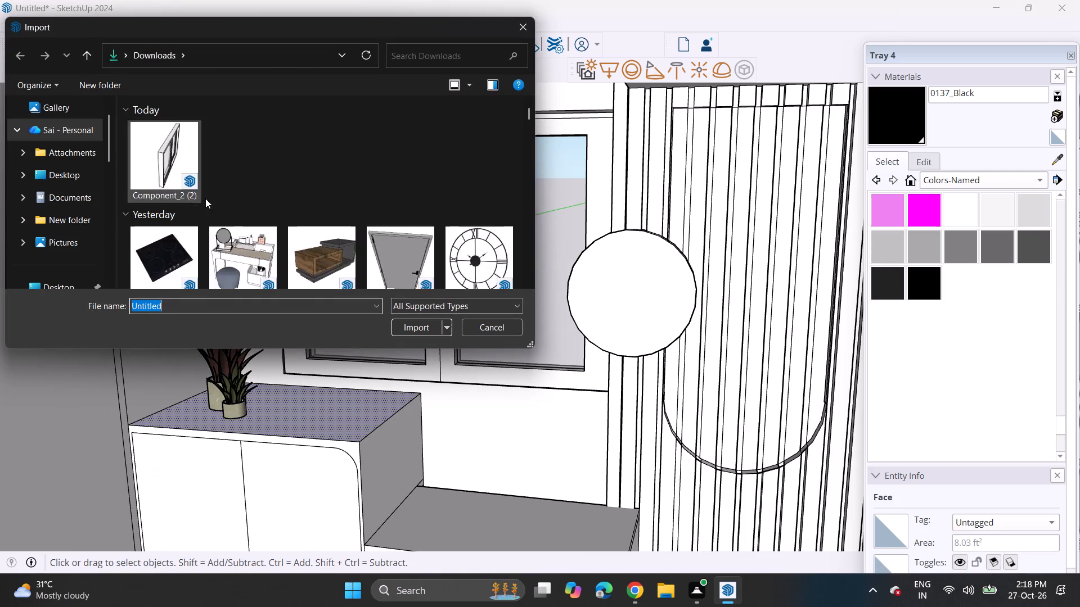
scroll(237, 194, "down", 8)
scroll(237, 197, "up", 1)
scroll(237, 197, "down", 1)
scroll(237, 197, "up", 1)
scroll(237, 197, "down", 19)
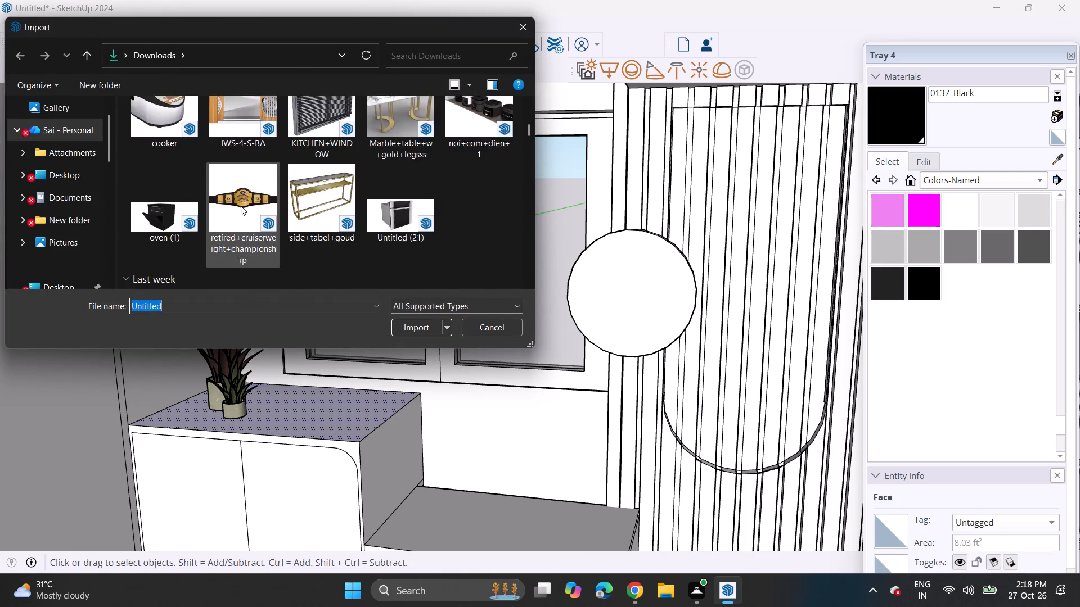
scroll(241, 206, "down", 3)
scroll(241, 207, "up", 1)
scroll(241, 207, "down", 2)
scroll(241, 207, "down", 19)
scroll(242, 211, "down", 5)
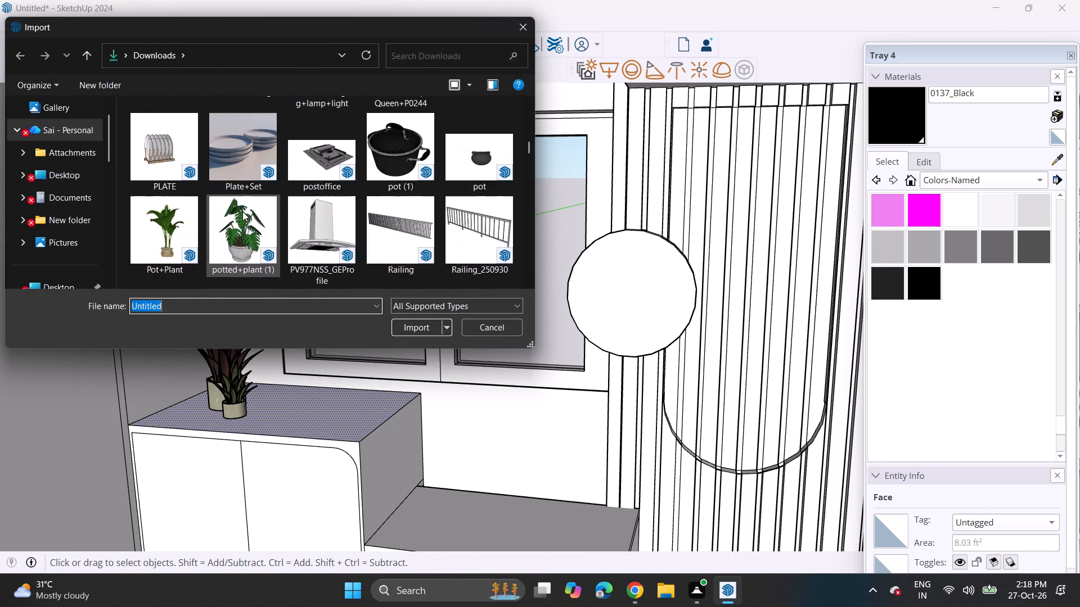
scroll(242, 211, "down", 11)
scroll(242, 211, "up", 1)
scroll(242, 211, "down", 2)
scroll(242, 211, "up", 1)
scroll(242, 211, "down", 10)
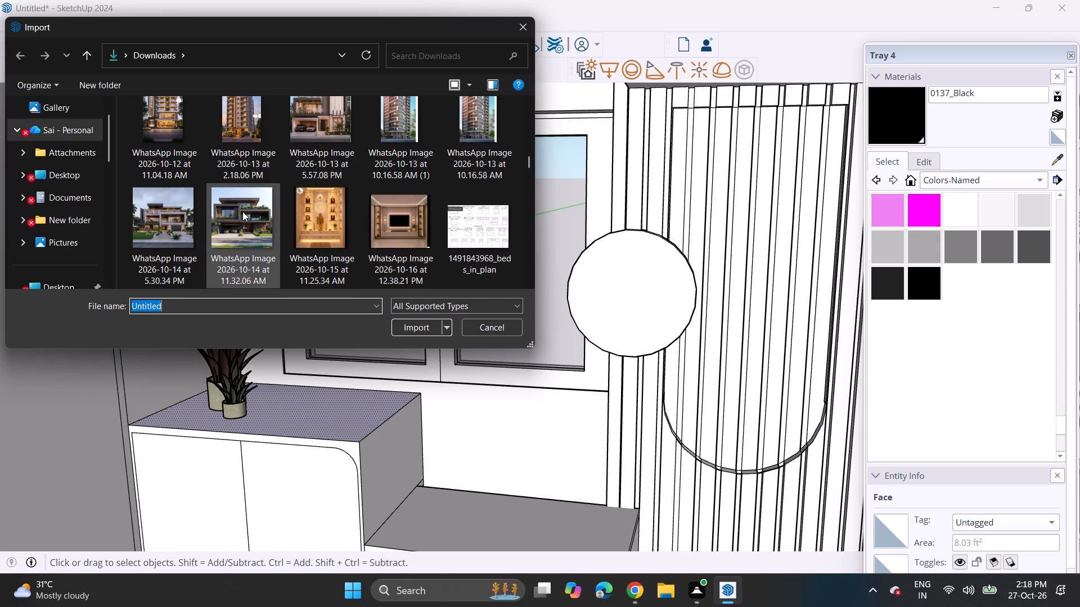
scroll(242, 211, "down", 2)
scroll(242, 211, "up", 1)
scroll(242, 211, "down", 14)
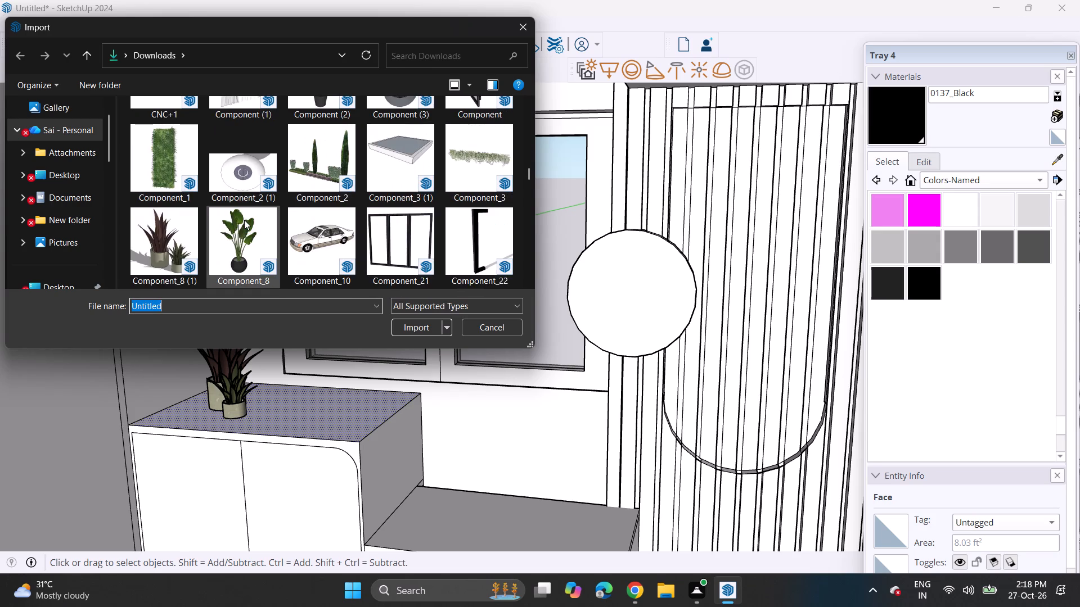
scroll(244, 220, "down", 10)
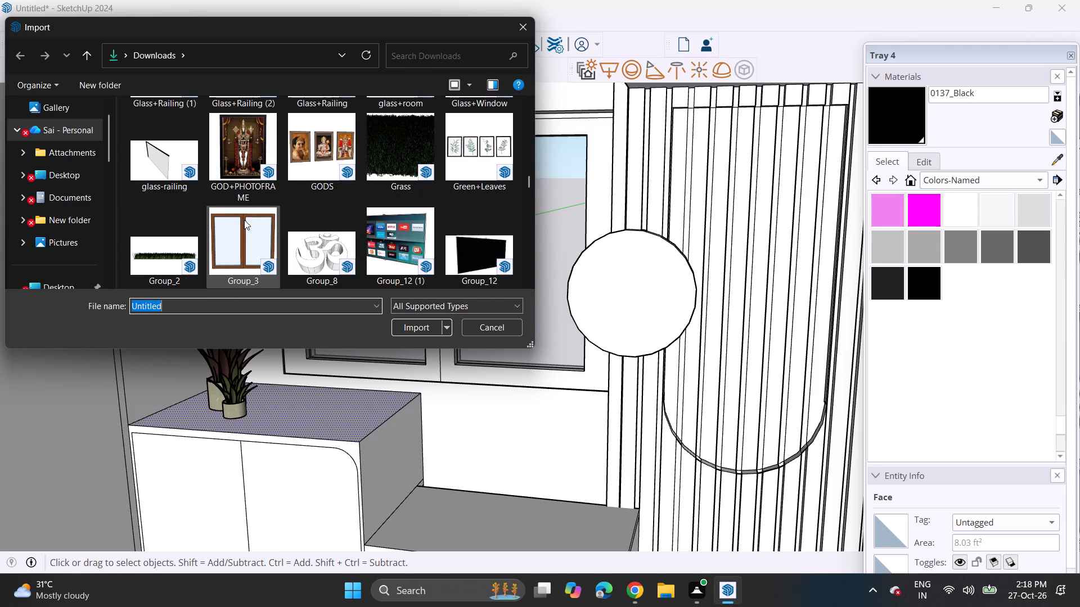
scroll(244, 220, "down", 8)
scroll(244, 220, "up", 2)
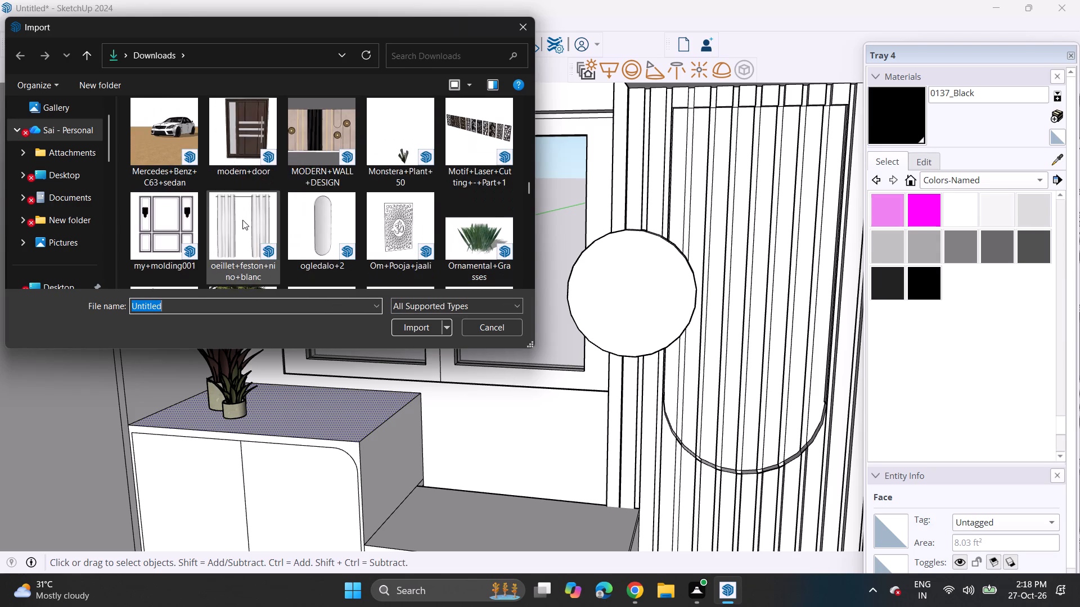
scroll(241, 220, "down", 5)
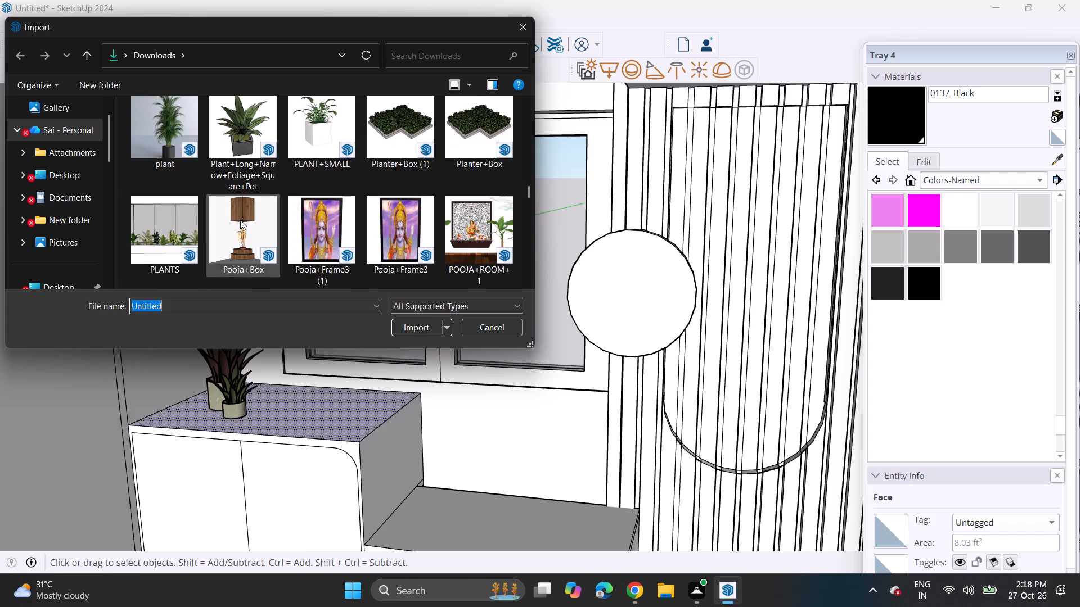
scroll(240, 220, "down", 7)
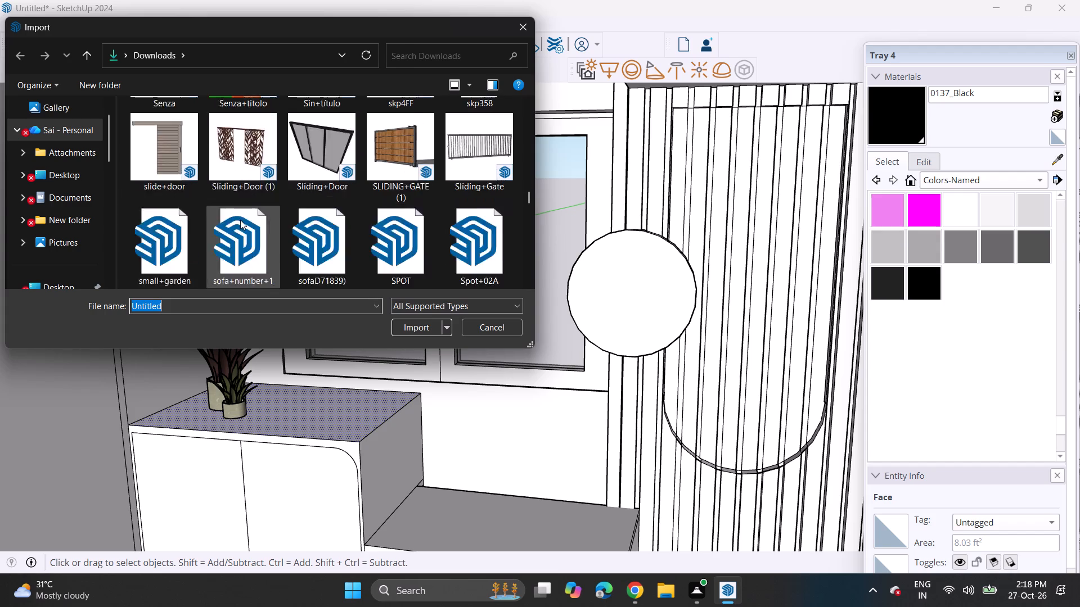
scroll(240, 220, "down", 5)
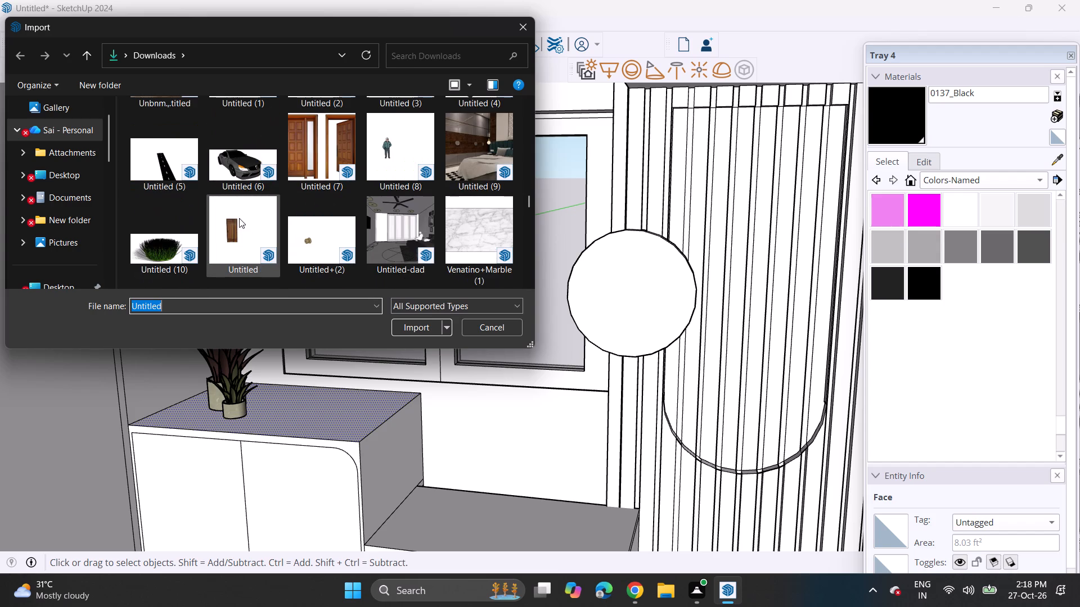
scroll(237, 216, "down", 2)
scroll(237, 216, "up", 1)
scroll(237, 216, "down", 1)
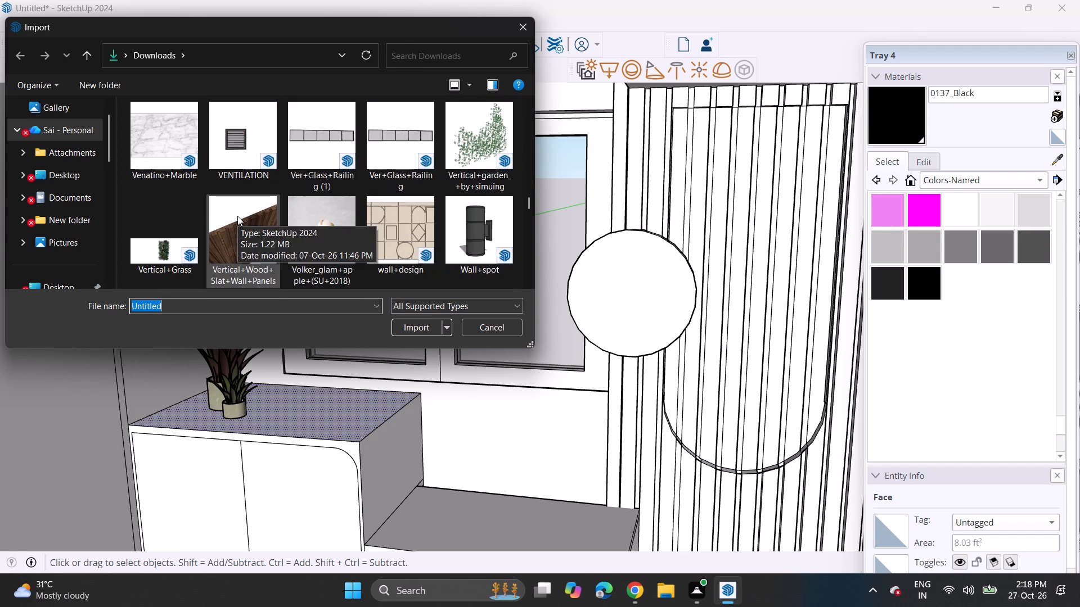
scroll(237, 216, "down", 8)
scroll(239, 220, "up", 7)
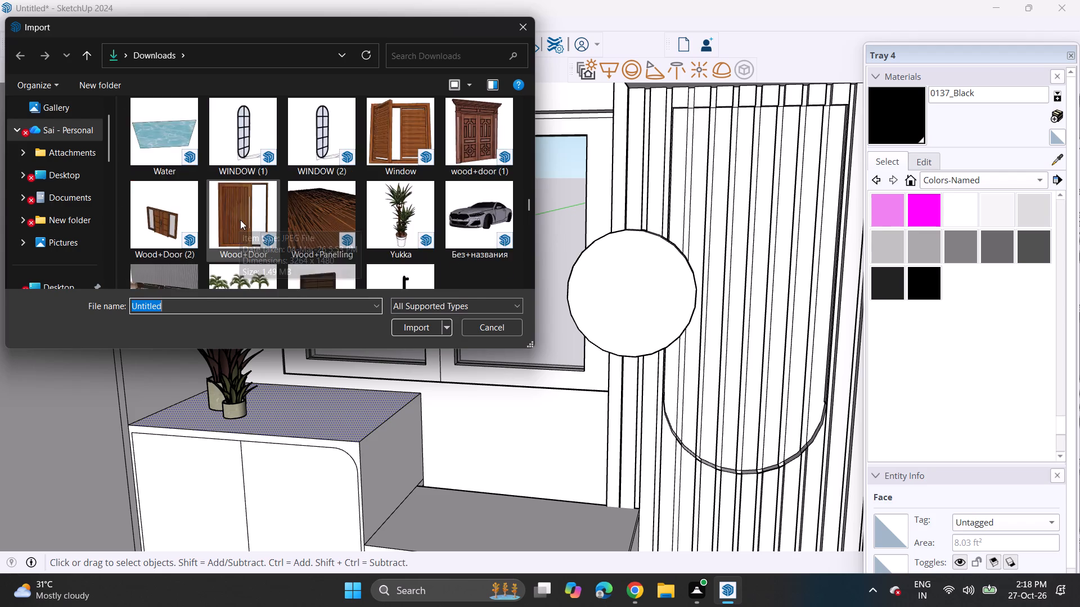
scroll(240, 220, "up", 7)
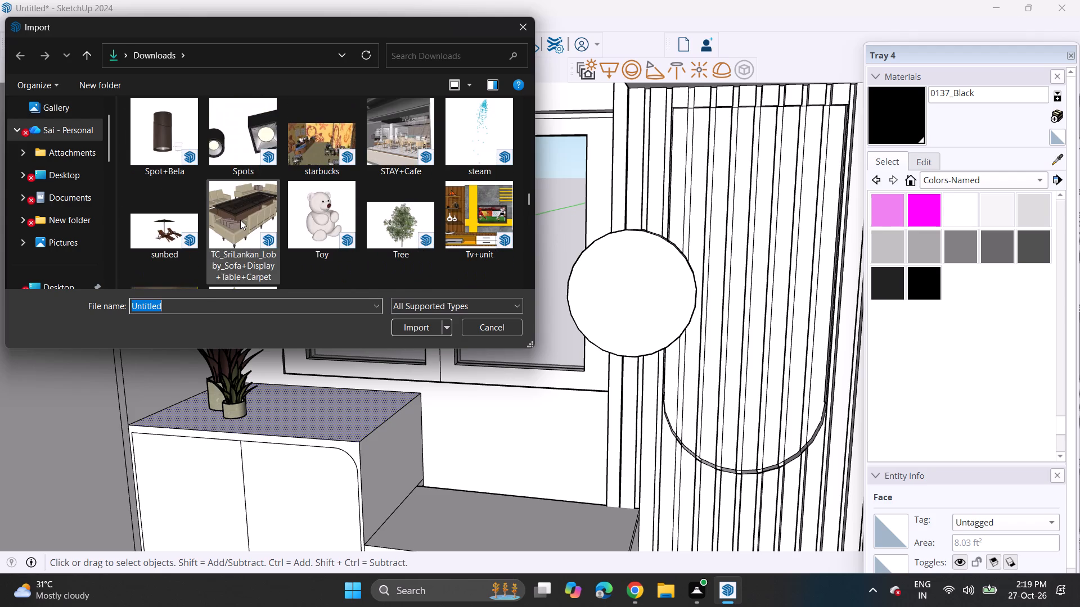
scroll(240, 220, "up", 6)
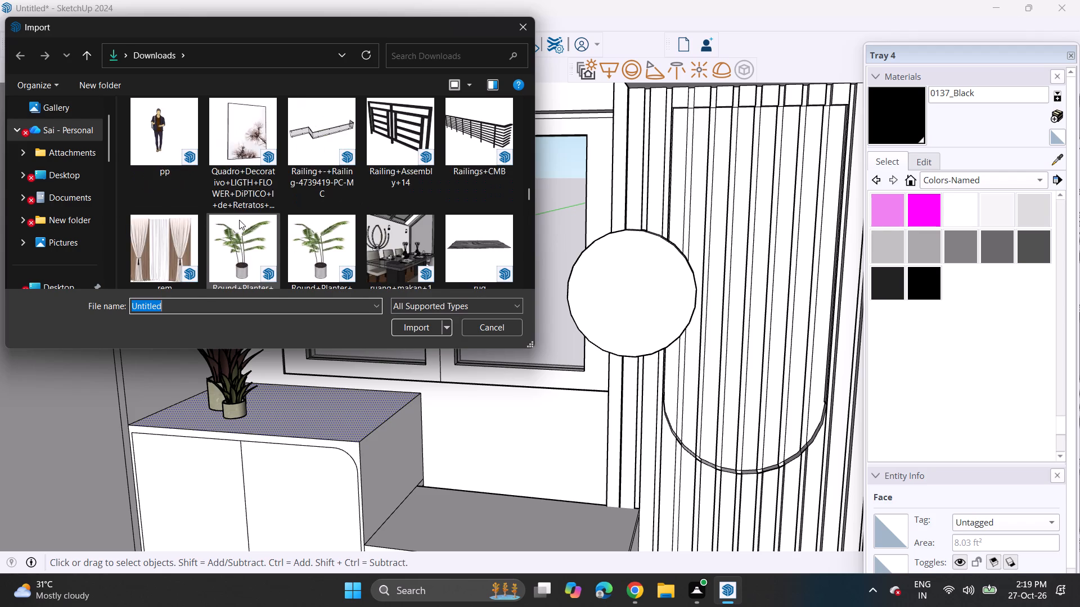
scroll(239, 220, "up", 3)
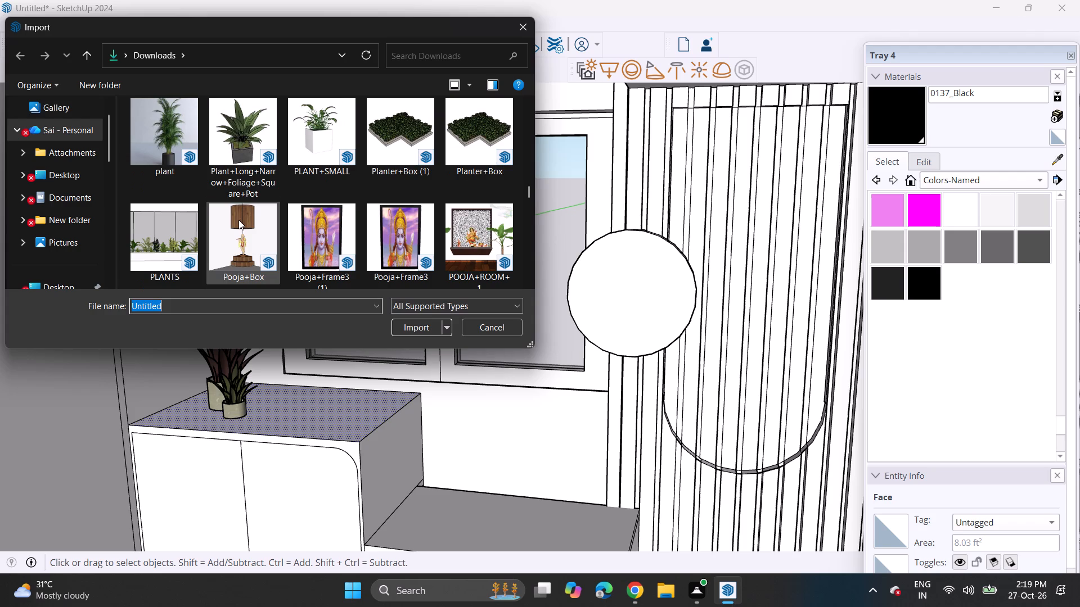
scroll(238, 220, "up", 5)
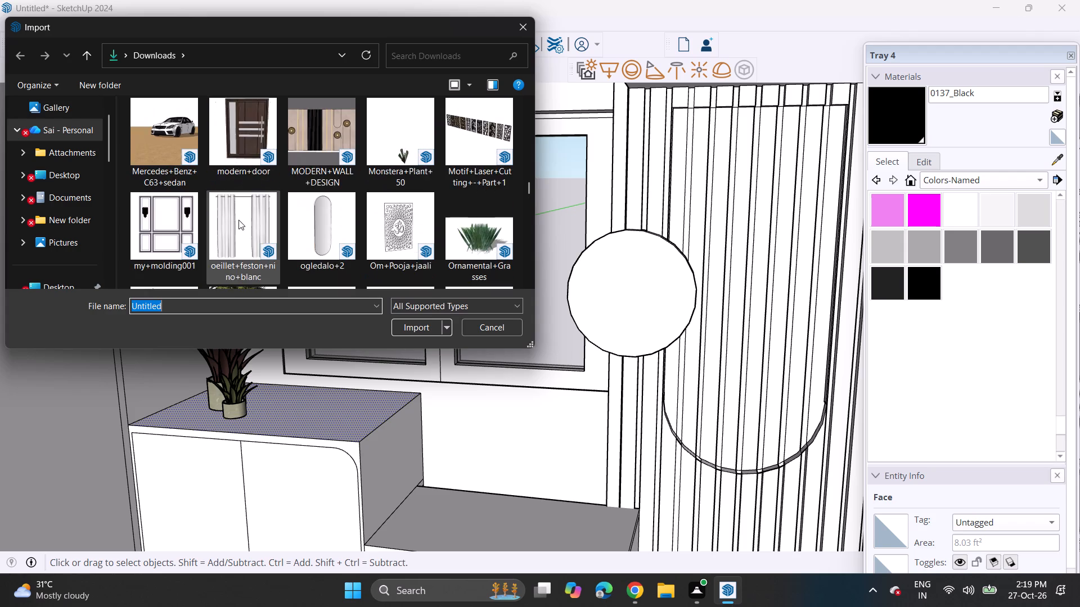
scroll(238, 220, "up", 5)
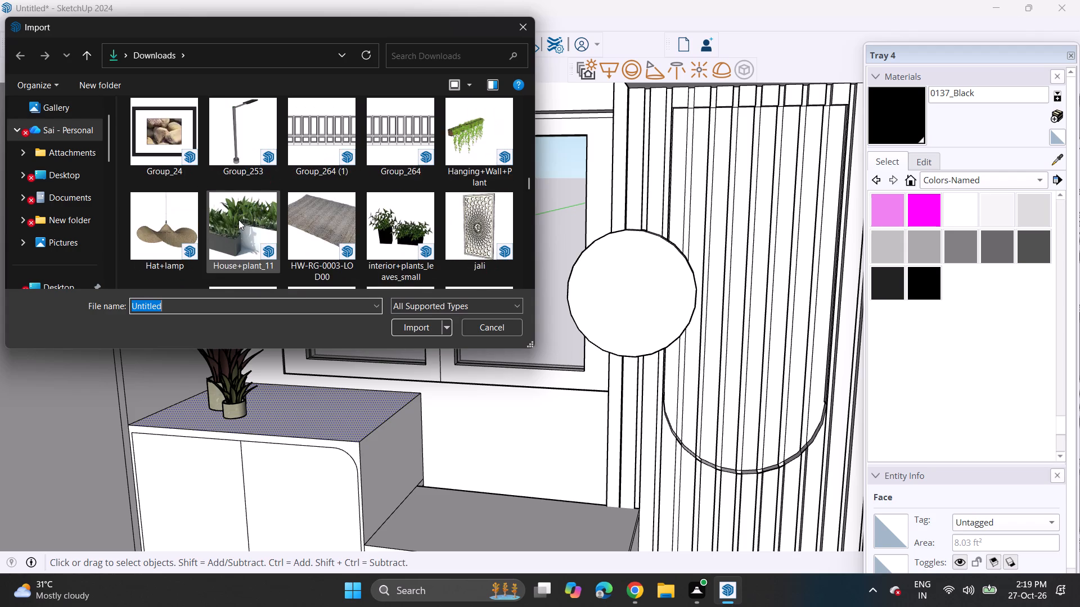
scroll(238, 220, "up", 4)
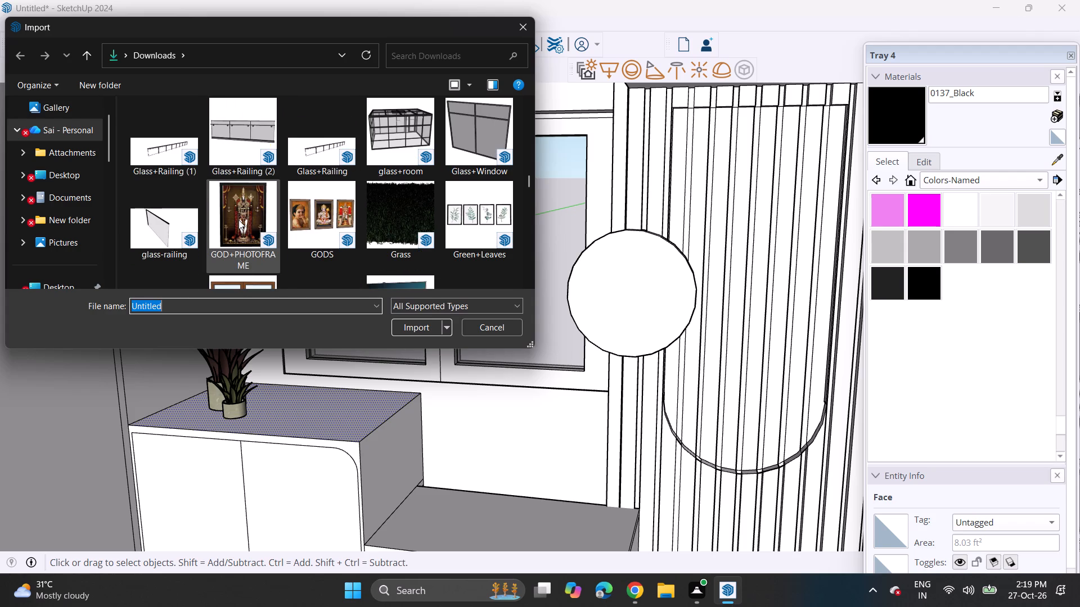
scroll(238, 220, "up", 4)
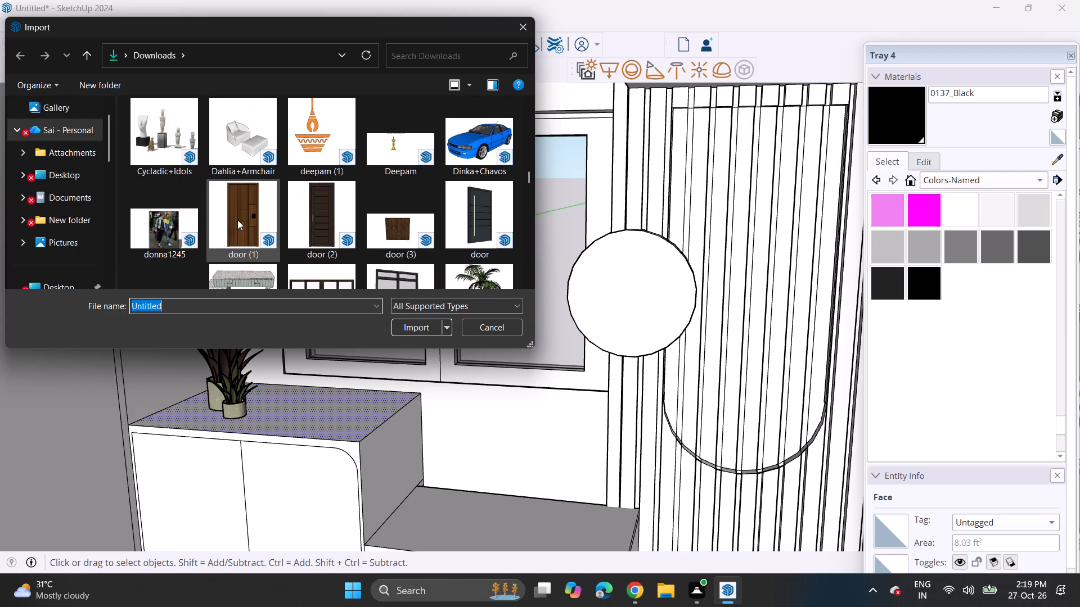
scroll(237, 220, "up", 2)
left_click(173, 208)
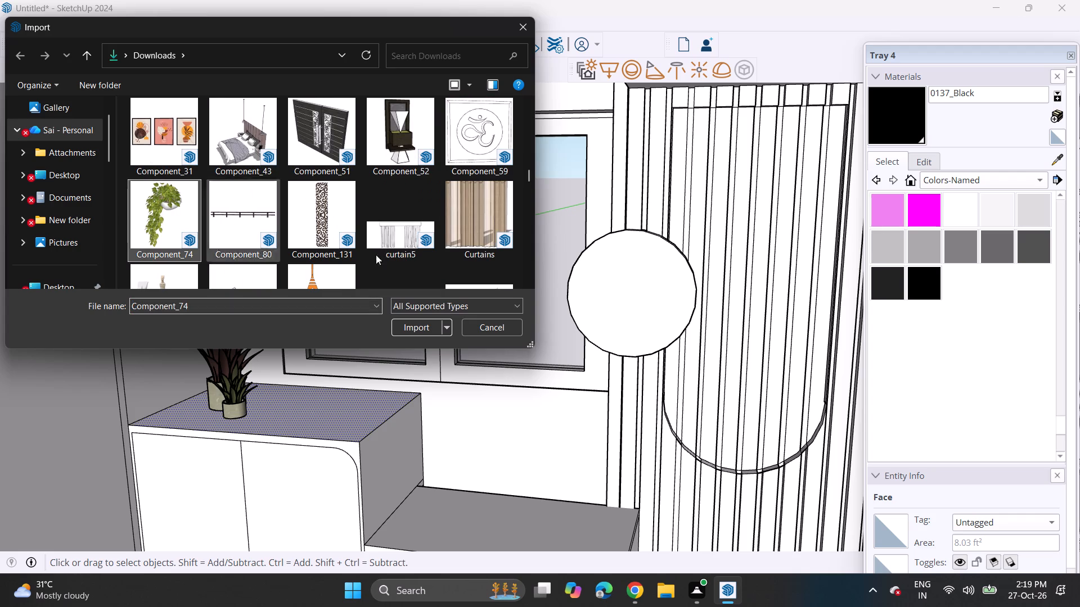
left_click(398, 333)
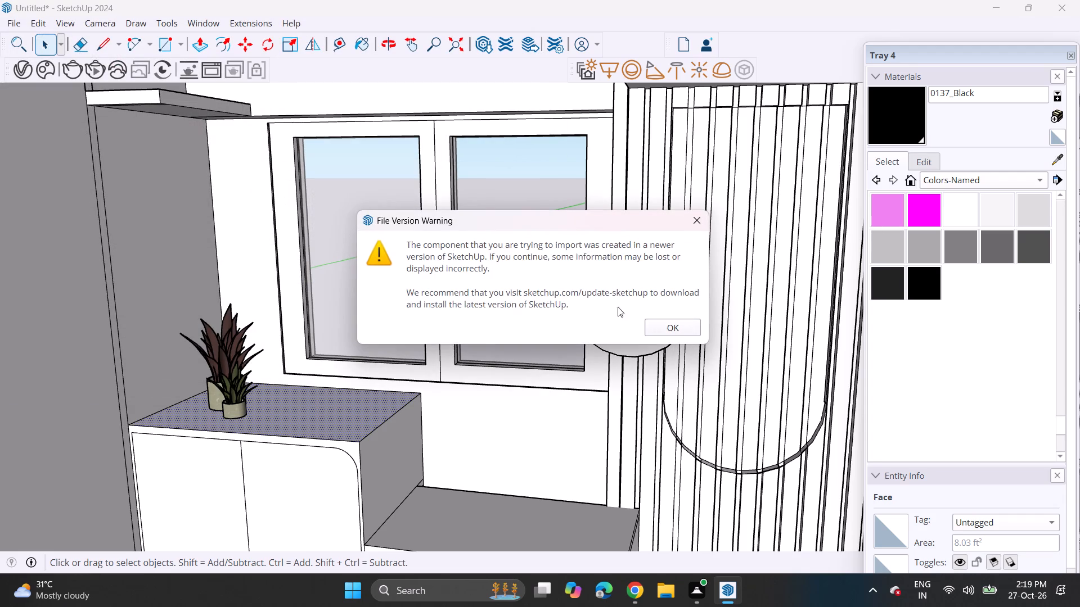
left_click(678, 328)
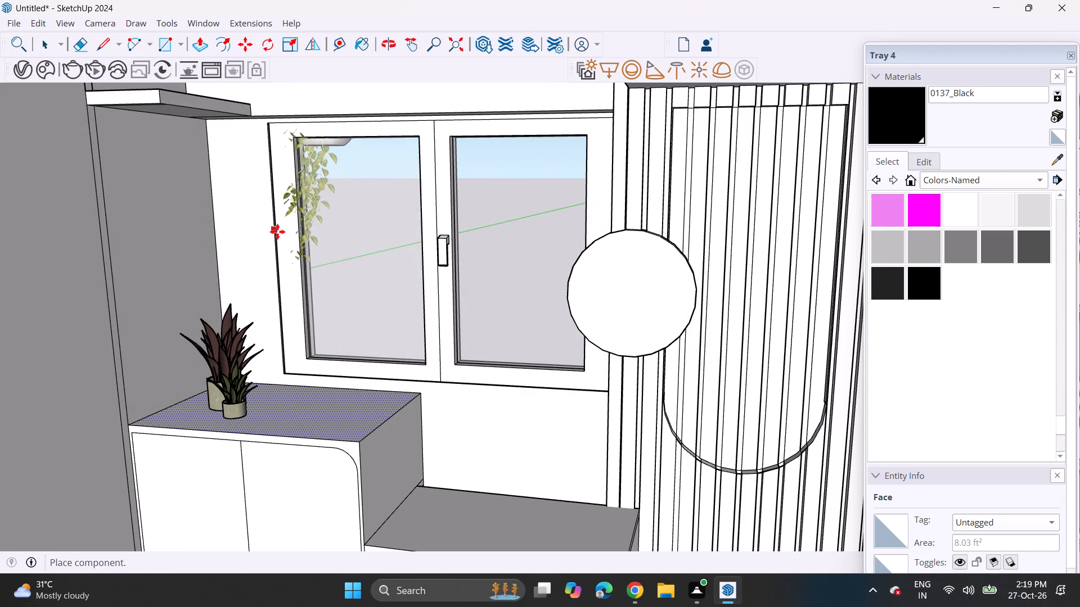
scroll(277, 232, "down", 5)
scroll(259, 221, "up", 1)
middle_click_drag(264, 222, 291, 277, "shift")
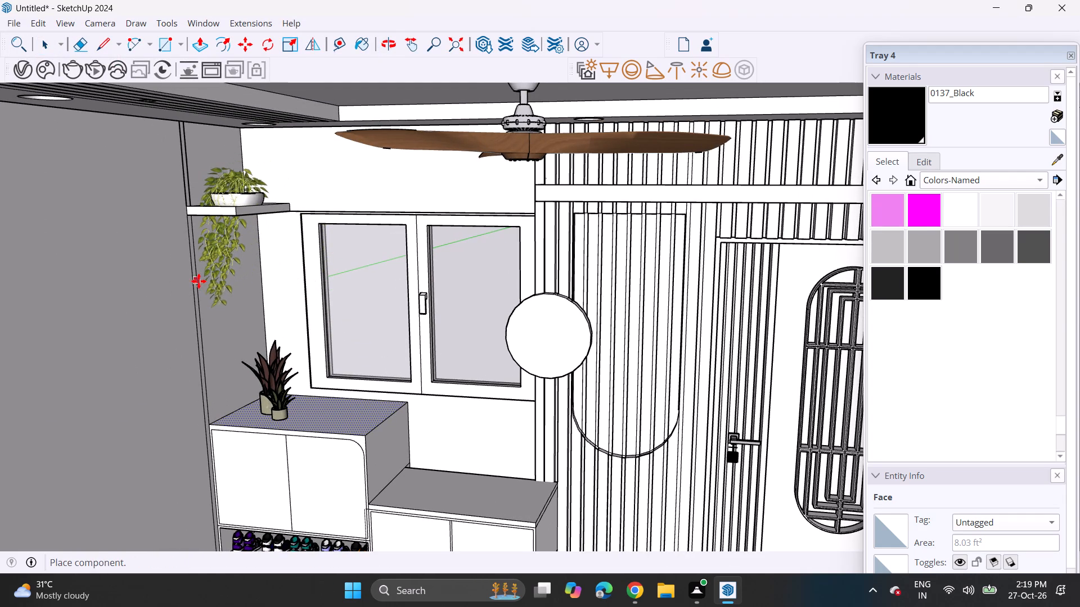
left_click(195, 277)
Rotate the hanging plant about a quarter turn horizontally, using a rotation centre on the floor.
scroll(251, 334, "down", 4)
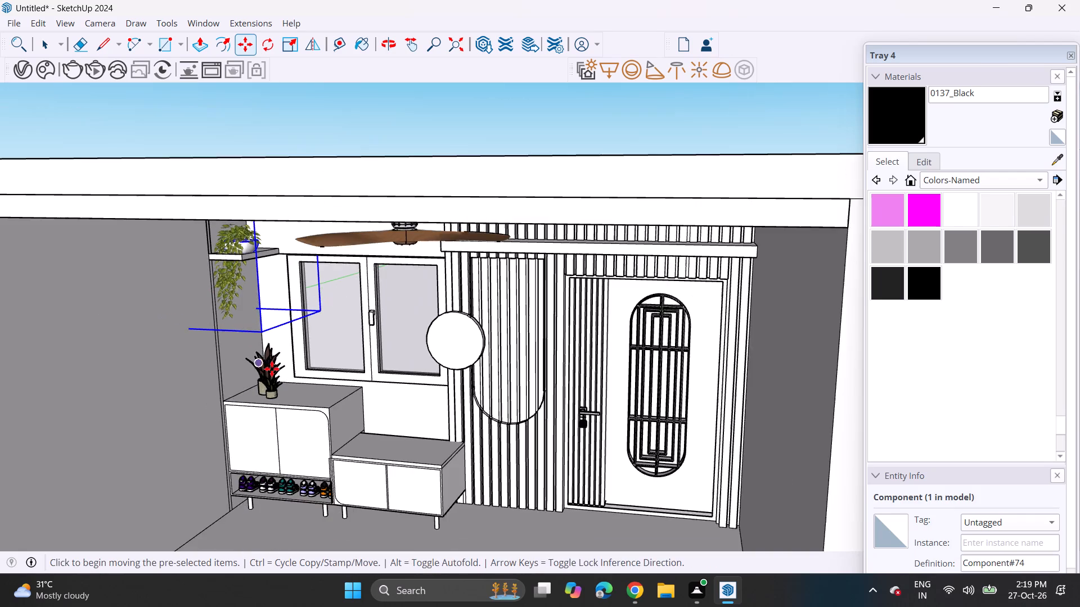
middle_click_drag(290, 379, 316, 213, "shift")
scroll(316, 198, "up", 1, "shift")
middle_click_drag(317, 238, 313, 300)
scroll(287, 205, "down", 3)
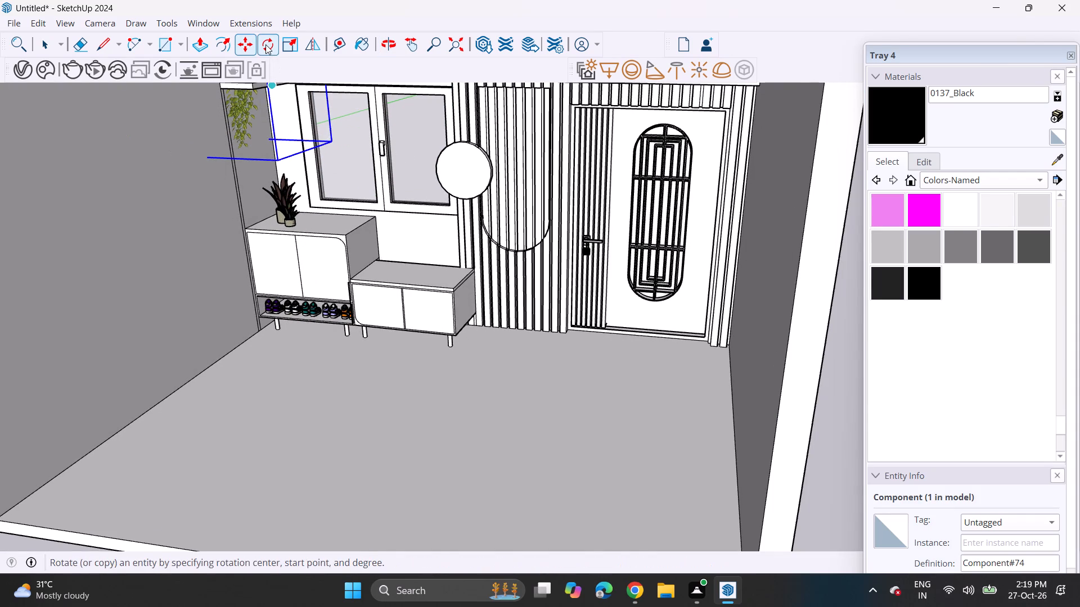
left_click(265, 44)
middle_click_drag(292, 306, 354, 338, "shift")
left_click(413, 463)
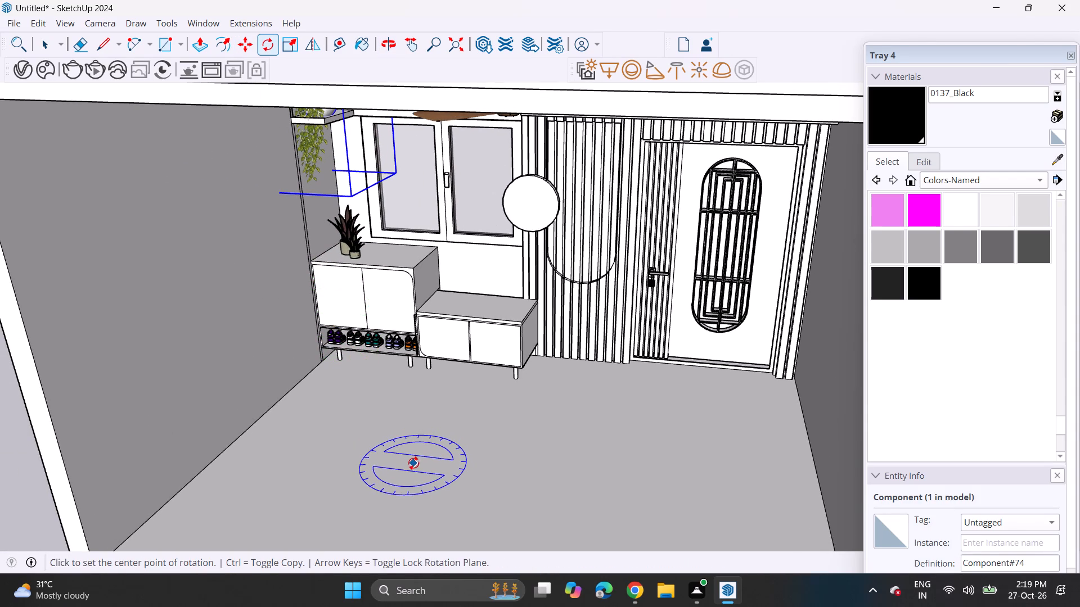
left_click(453, 469)
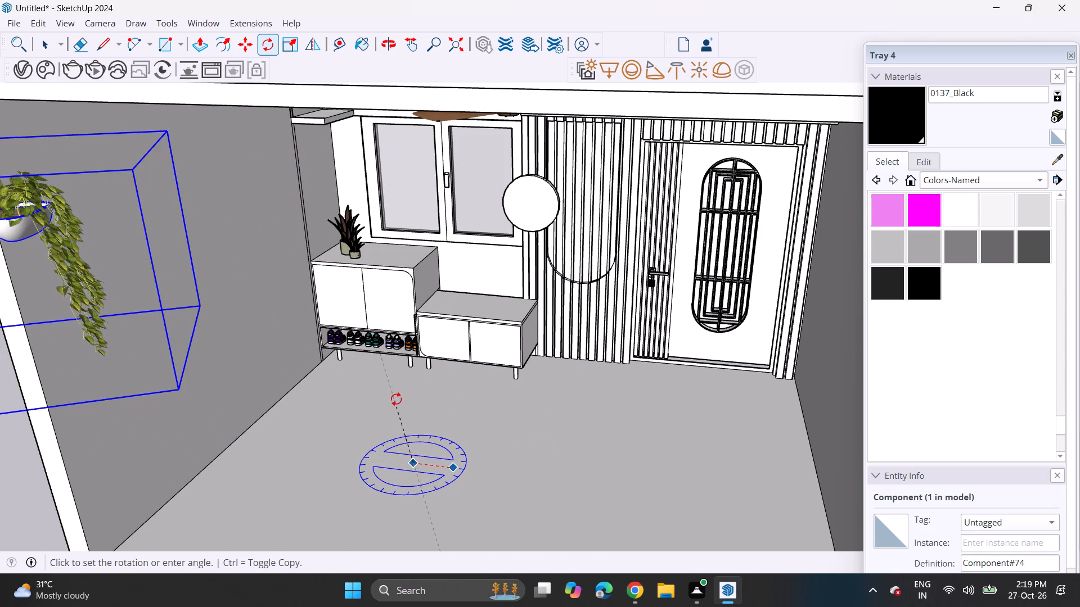
middle_click_drag(402, 400, 524, 360, "shift")
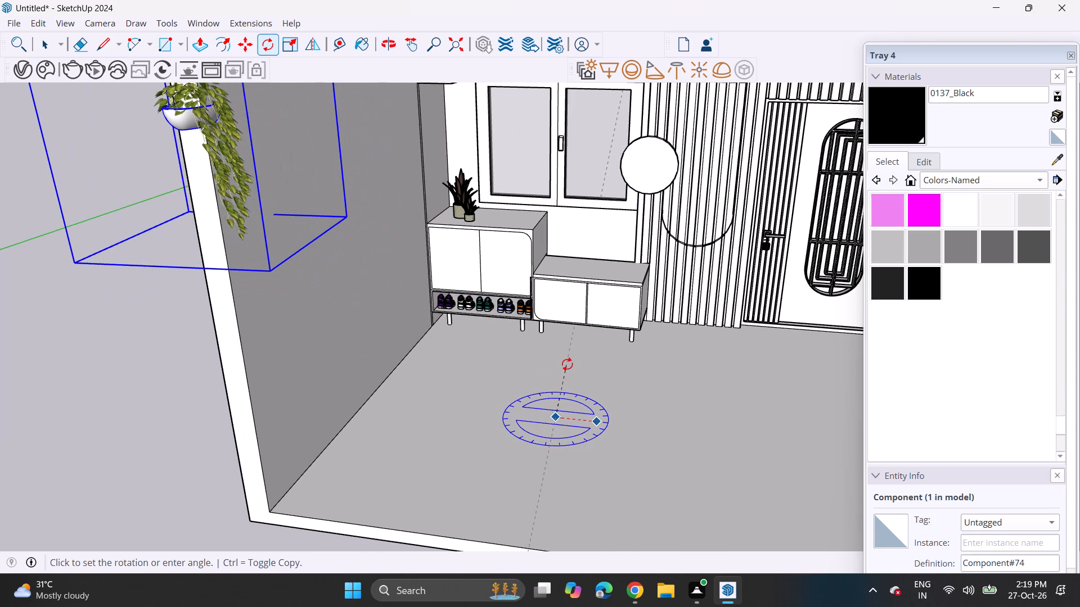
left_click(567, 364)
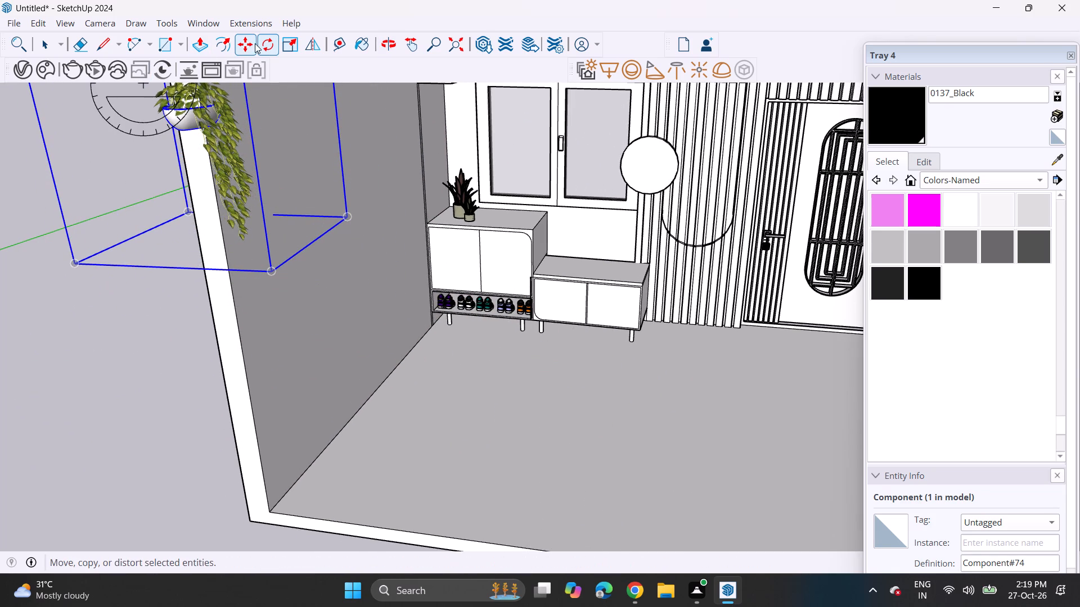
Move the rotated hanging plant from outside the side wall back into the room, in front of the window and cabinets.
left_click(249, 45)
left_click(272, 277)
scroll(389, 261, "down", 1)
scroll(389, 261, "up", 1)
middle_click_drag(388, 261, 319, 307)
scroll(384, 260, "down", 2, "shift")
scroll(295, 332, "up", 1)
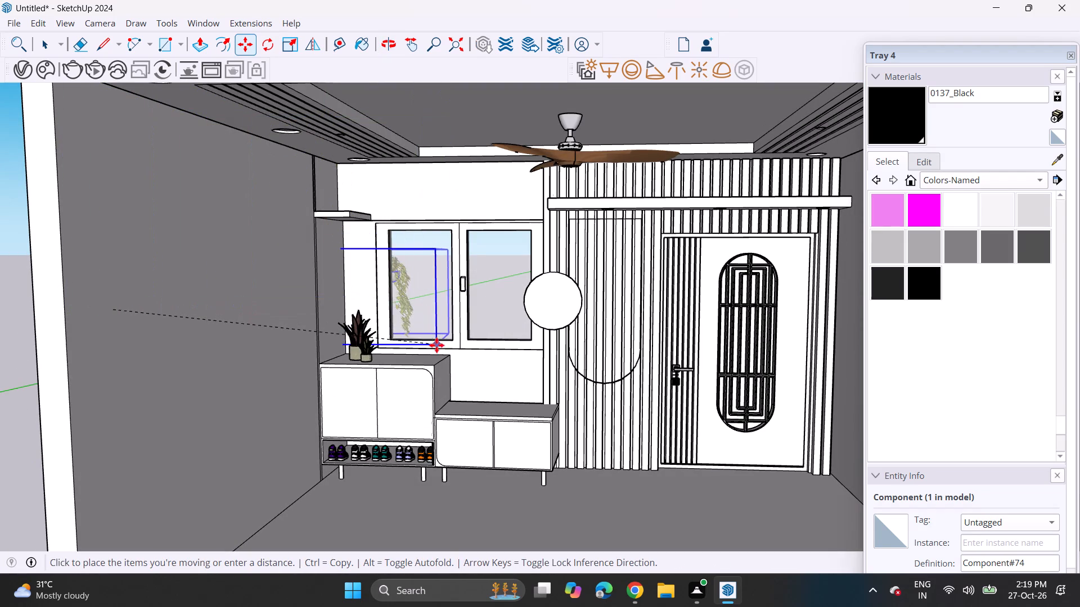
left_click(430, 309)
Raise the hanging plant vertically so its bowl sits nearer the height of the wall shelf.
middle_click_drag(294, 170, 318, 214)
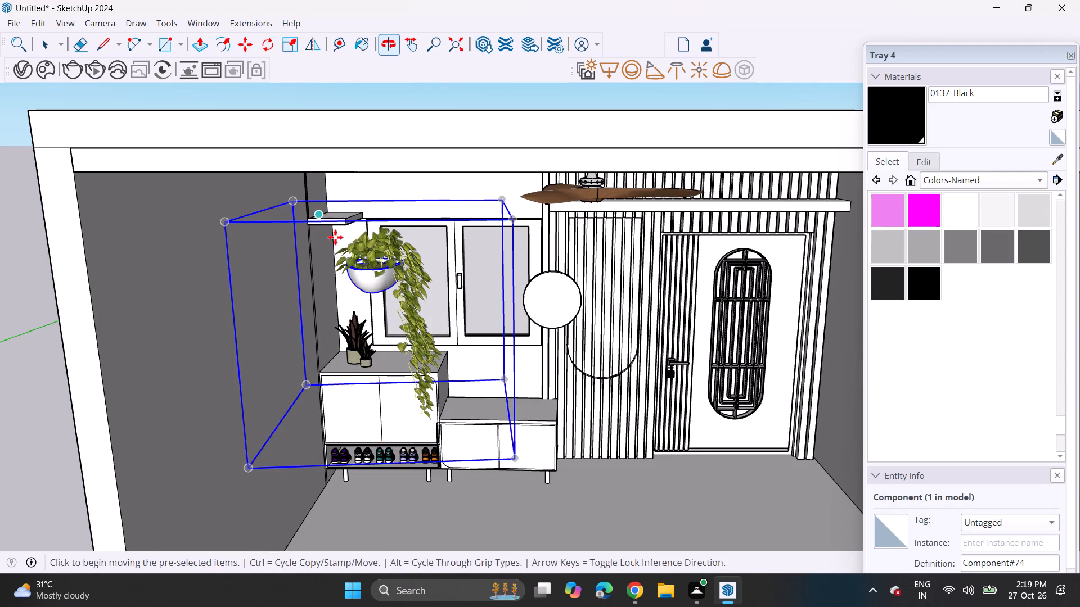
left_click(359, 297)
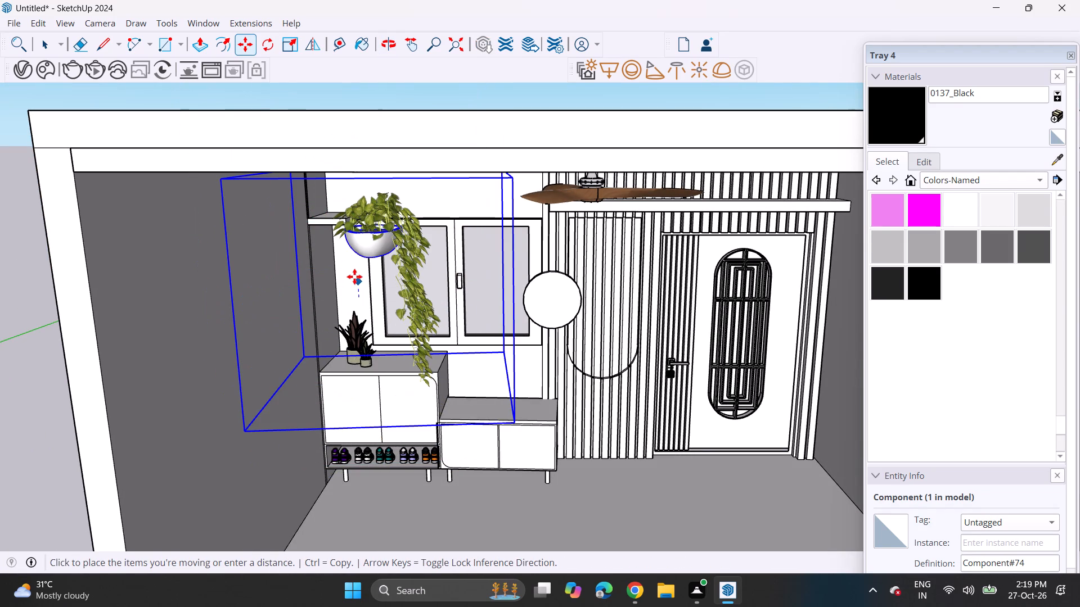
left_click(351, 277)
Move the hanging plant along the green axis toward the back wall, beside the small wall shelf.
middle_click_drag(430, 254, 184, 232)
scroll(178, 232, "up", 1)
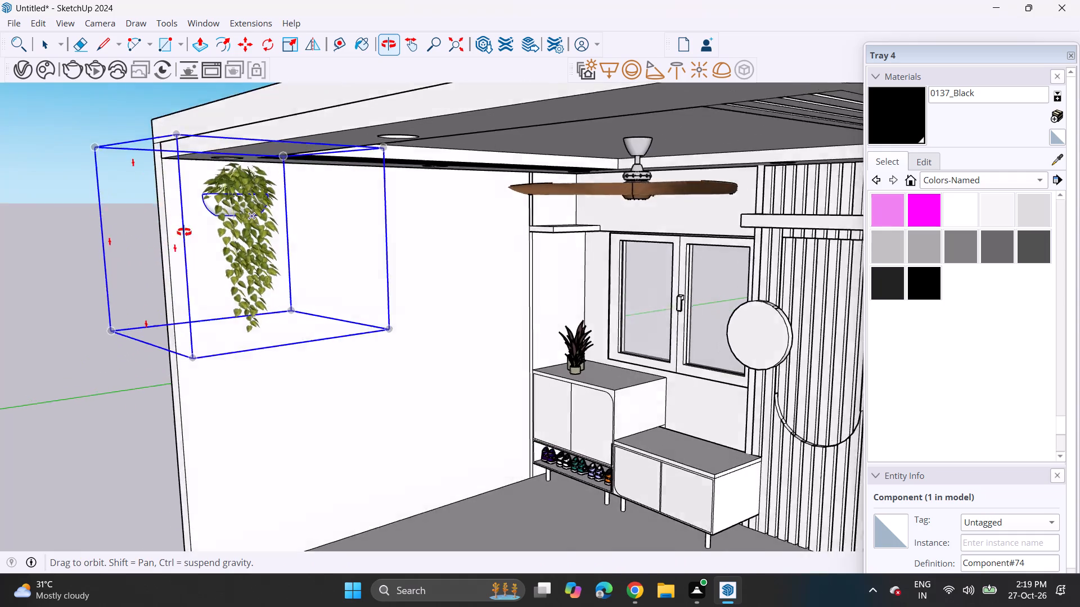
middle_click_drag(184, 232, 197, 232)
scroll(308, 258, "up", 4)
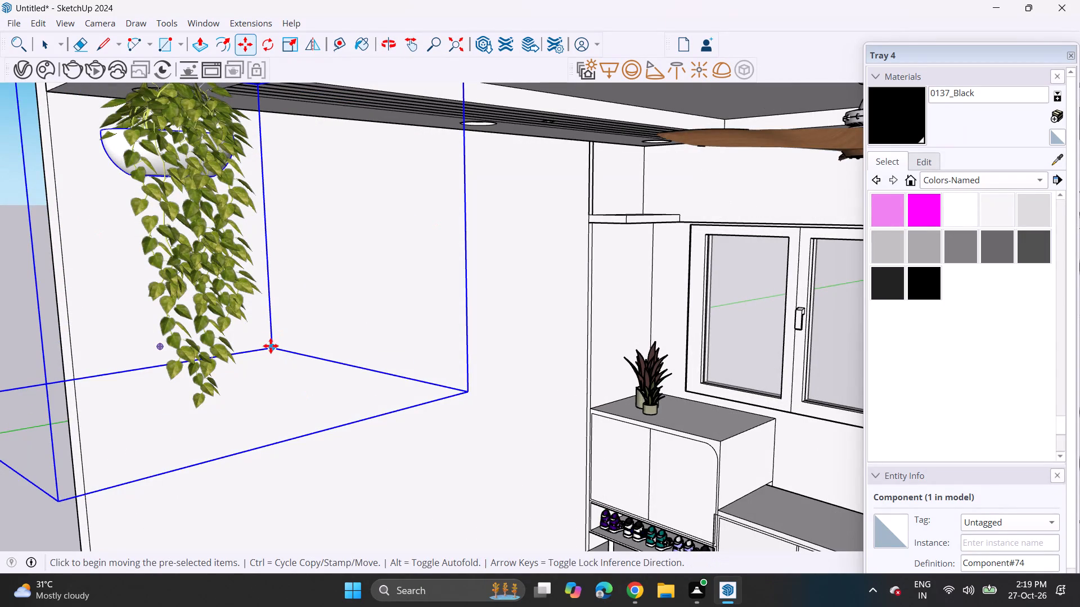
left_click(271, 346)
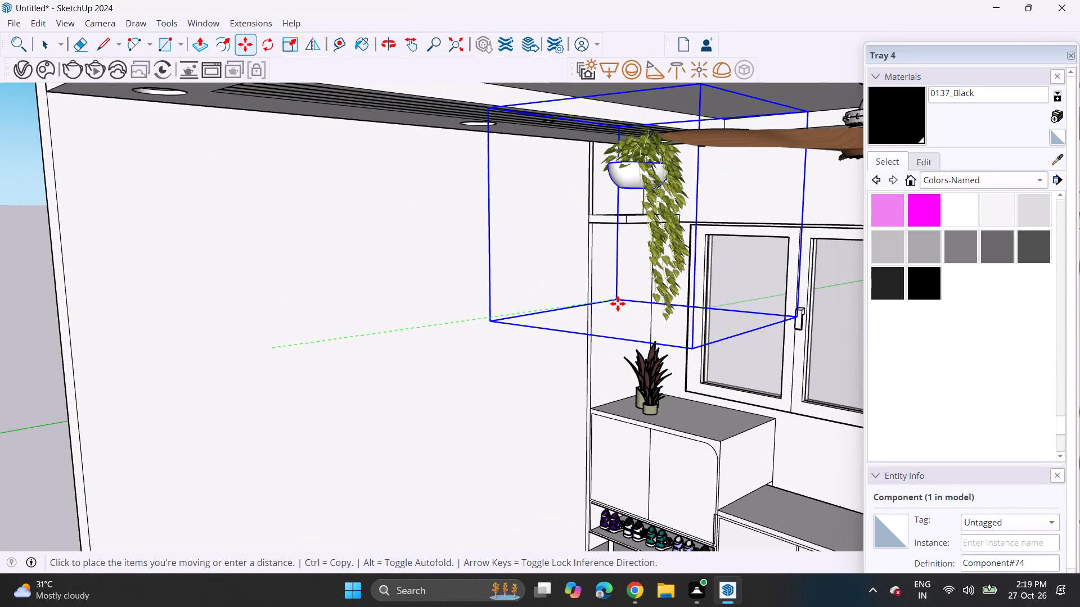
left_click(638, 287)
Move the hanging plant so its bowl sits on top of the small wall shelf beside the window.
middle_click_drag(606, 170, 703, 174)
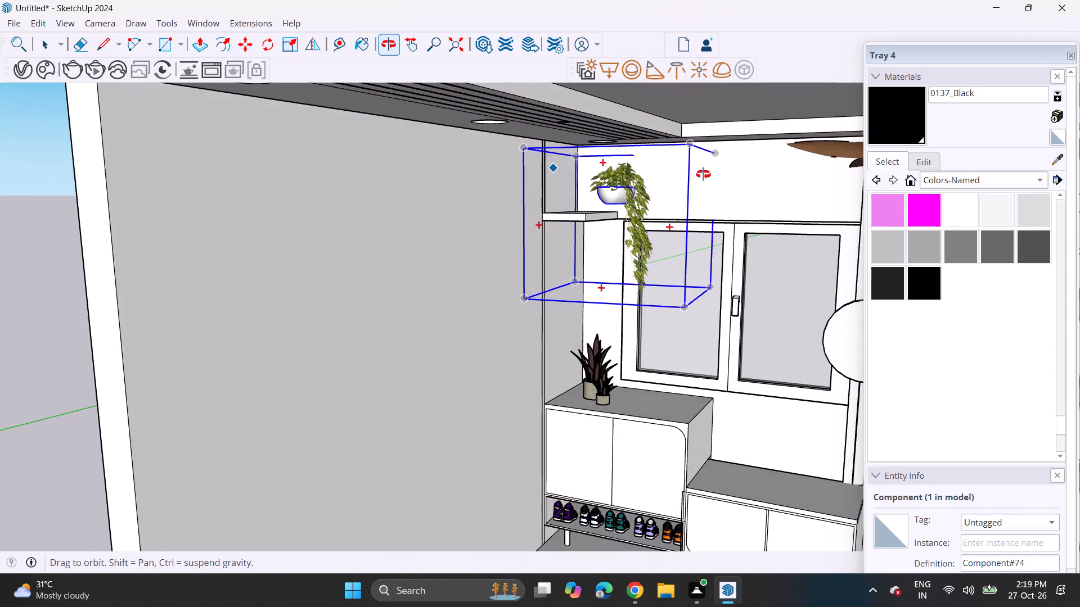
middle_click_drag(703, 174, 696, 197)
scroll(622, 178, "up", 8)
left_click(615, 196)
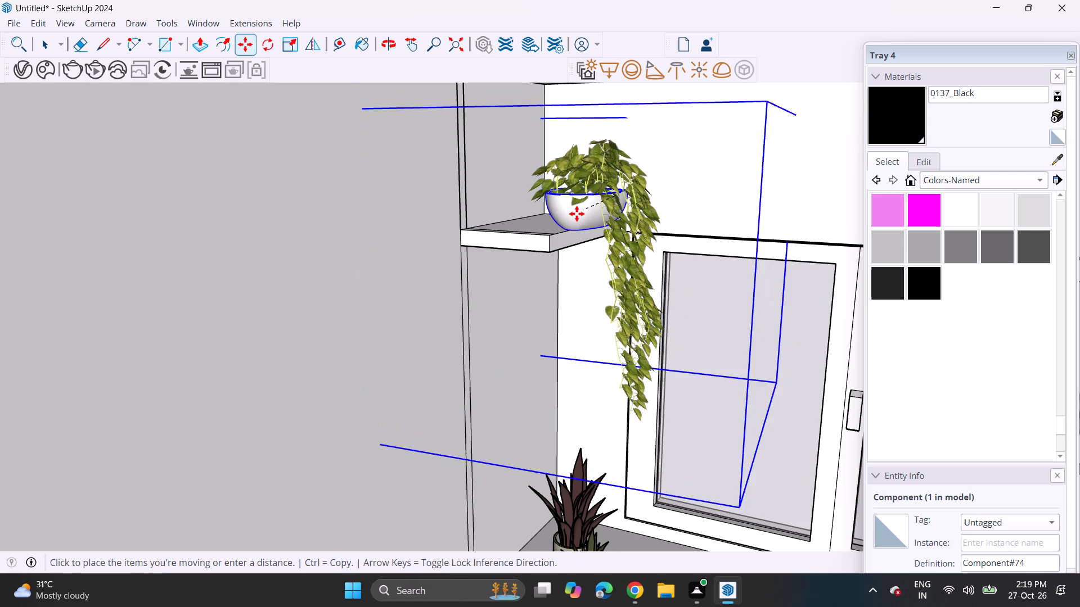
left_click(583, 209)
middle_click_drag(575, 221, 615, 192)
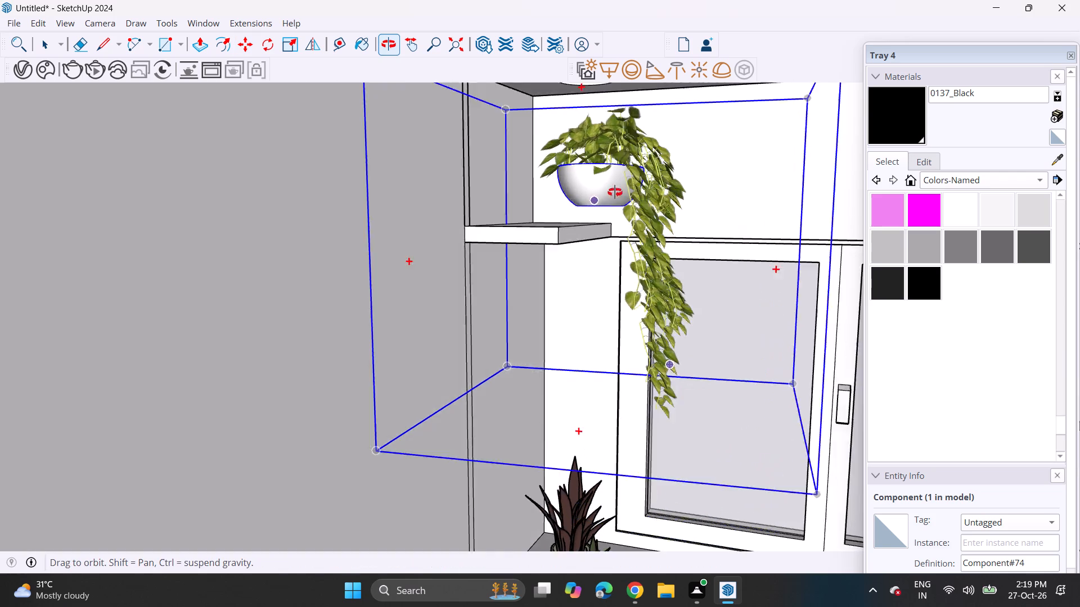
middle_click_drag(615, 192, 705, 224)
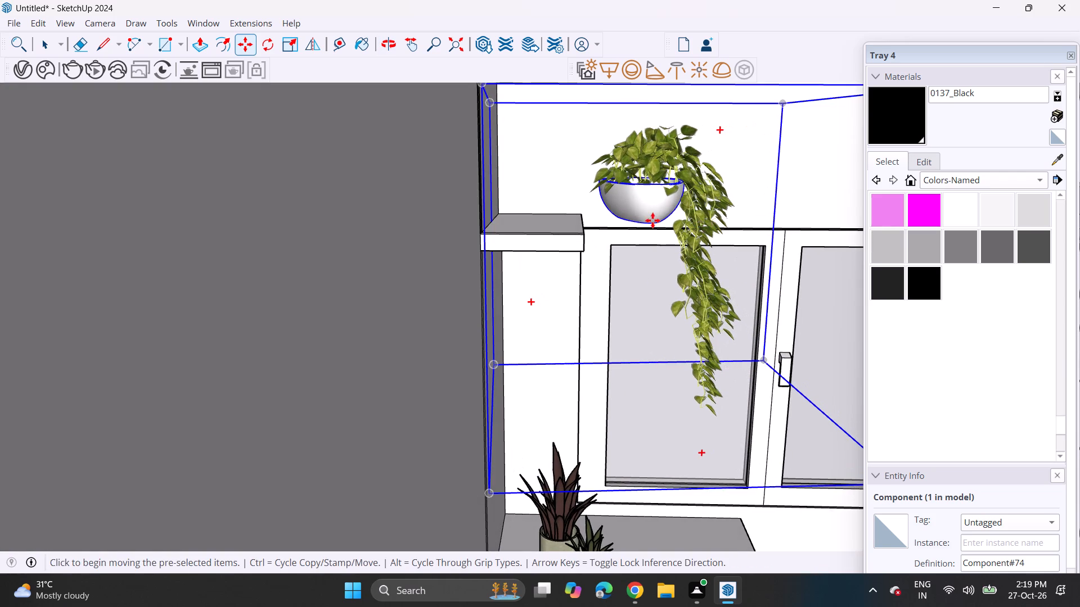
left_click(651, 219)
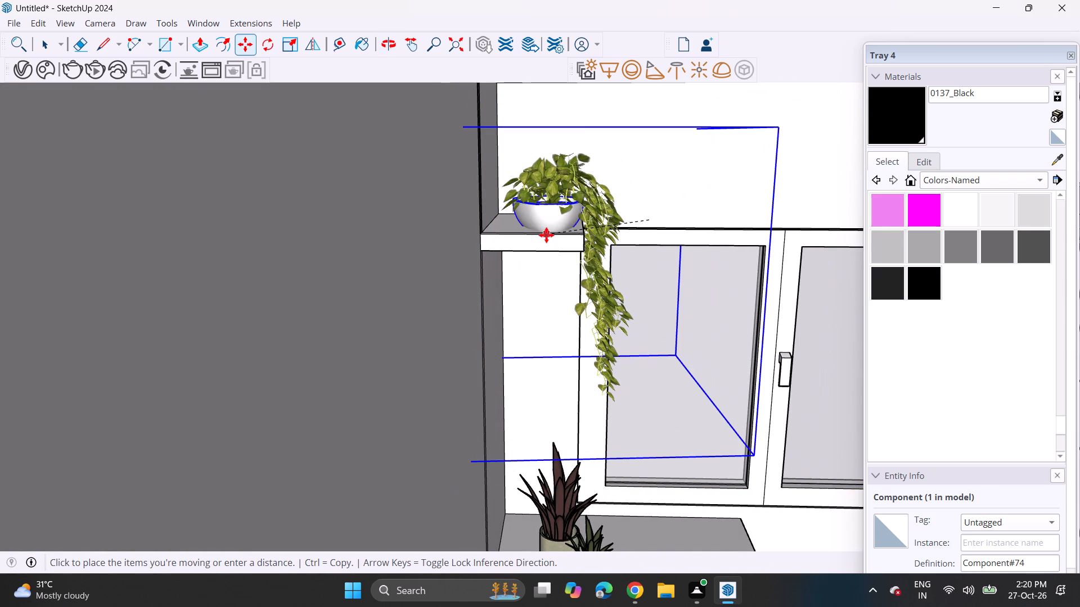
left_click(546, 235)
middle_click_drag(591, 247, 524, 210)
key("space")
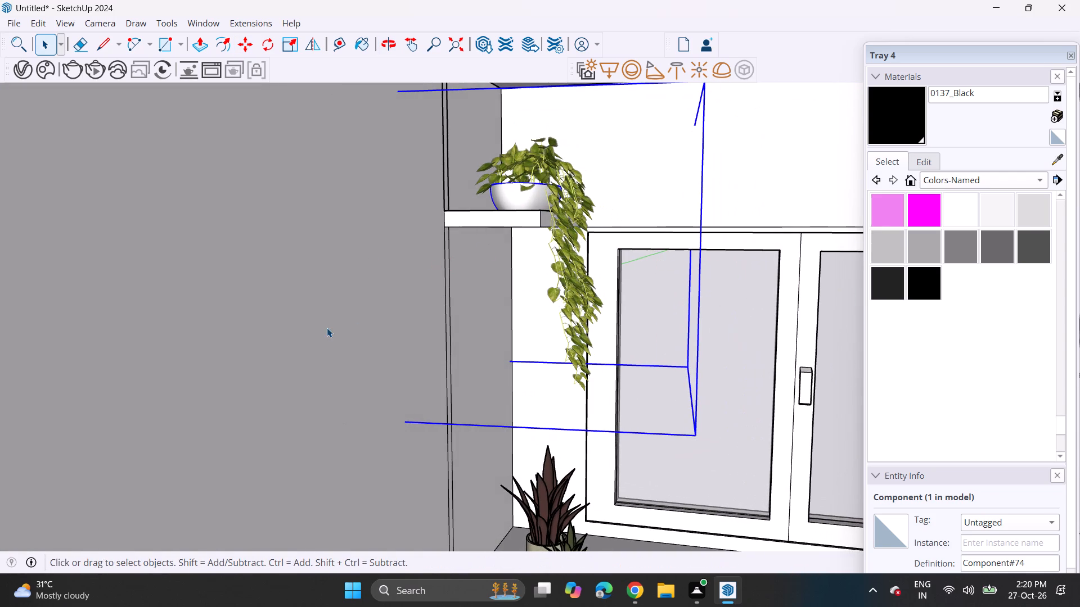
left_click(327, 328)
Examine the furnished entrance wall from the front, including the shelf plant, cabinets, slatted panel and door.
scroll(292, 322, "down", 9)
scroll(273, 326, "up", 1)
scroll(273, 328, "down", 5)
middle_click_drag(354, 334, 431, 318)
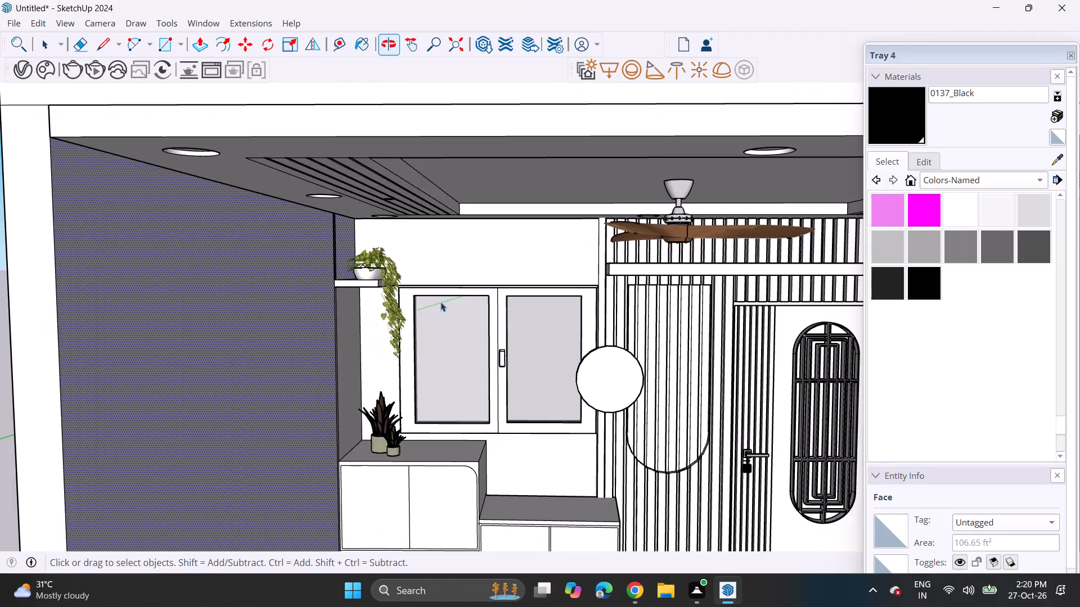
scroll(435, 301, "down", 5)
middle_click_drag(456, 354, 295, 353, "shift")
scroll(455, 354, "up", 1, "shift")
scroll(295, 353, "down", 1, "shift")
scroll(295, 353, "up", 1)
middle_click_drag(323, 339, 351, 333)
scroll(354, 343, "up", 2)
middle_click_drag(400, 325, 401, 325, "shift")
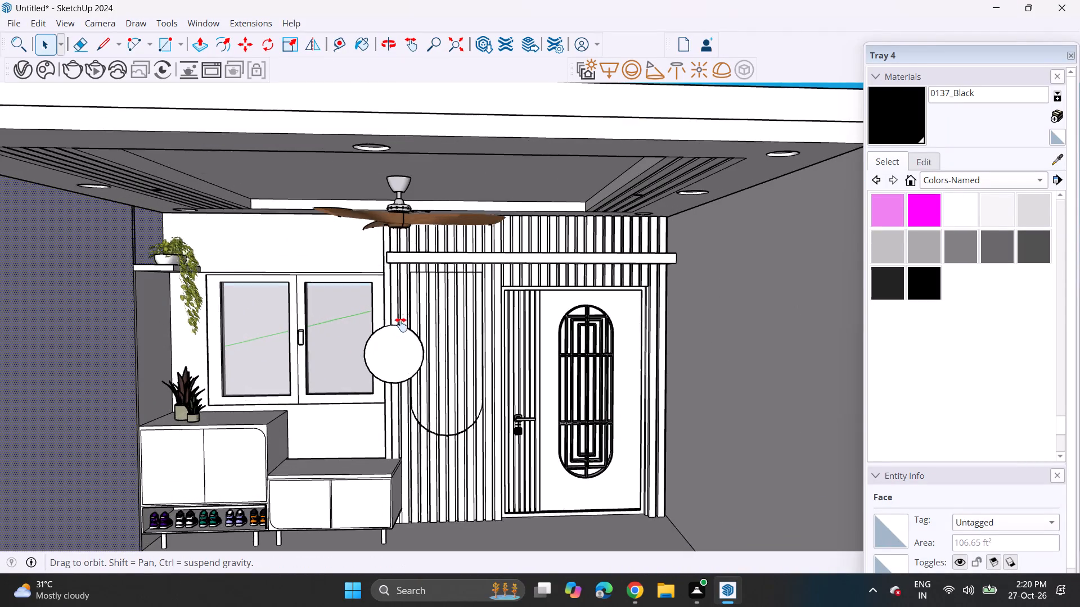
middle_click_drag(401, 325, 476, 297, "shift")
scroll(489, 309, "up", 1)
middle_click_drag(480, 306, 472, 305)
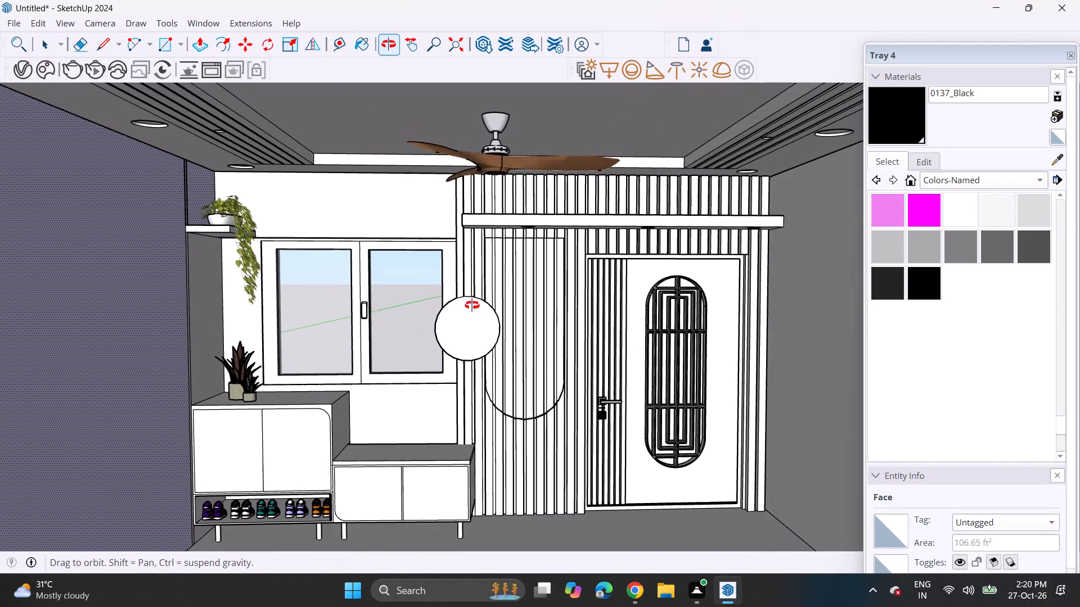
middle_click_drag(472, 305, 476, 313)
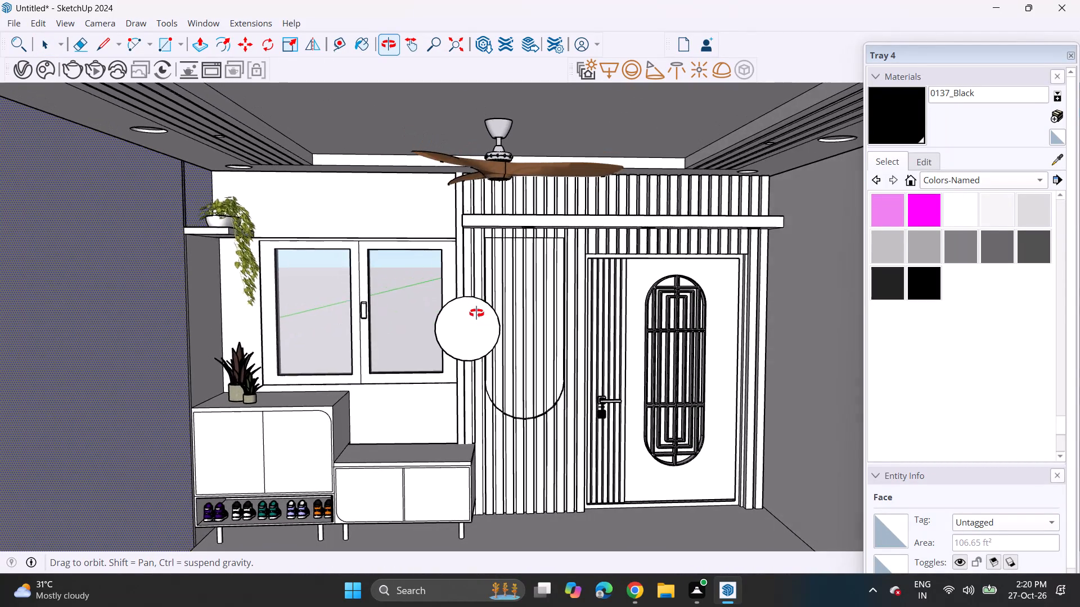
middle_click_drag(476, 313, 474, 310)
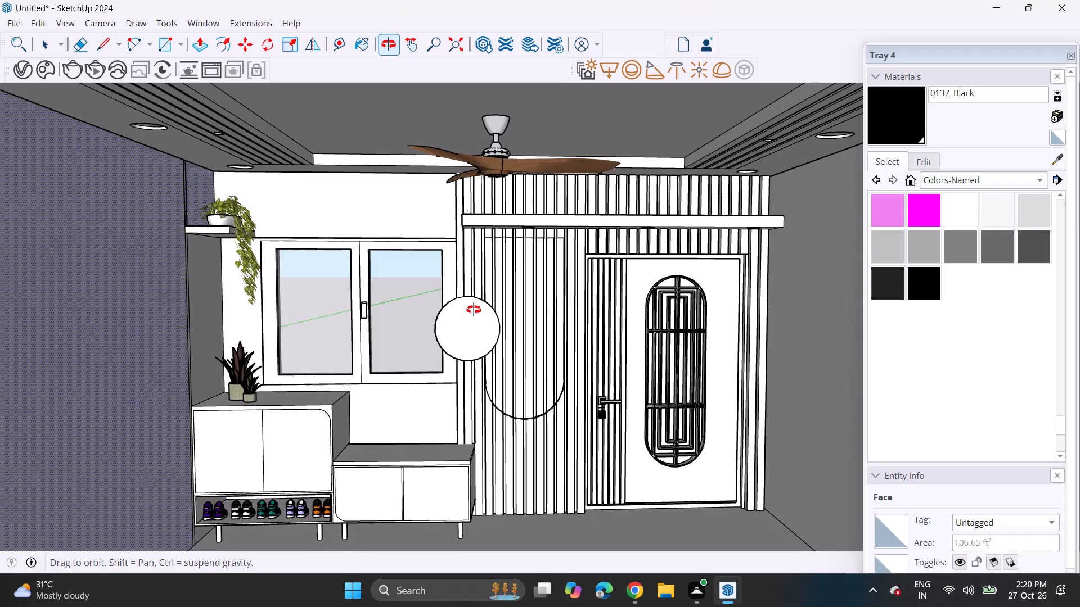
middle_click_drag(474, 310, 478, 317)
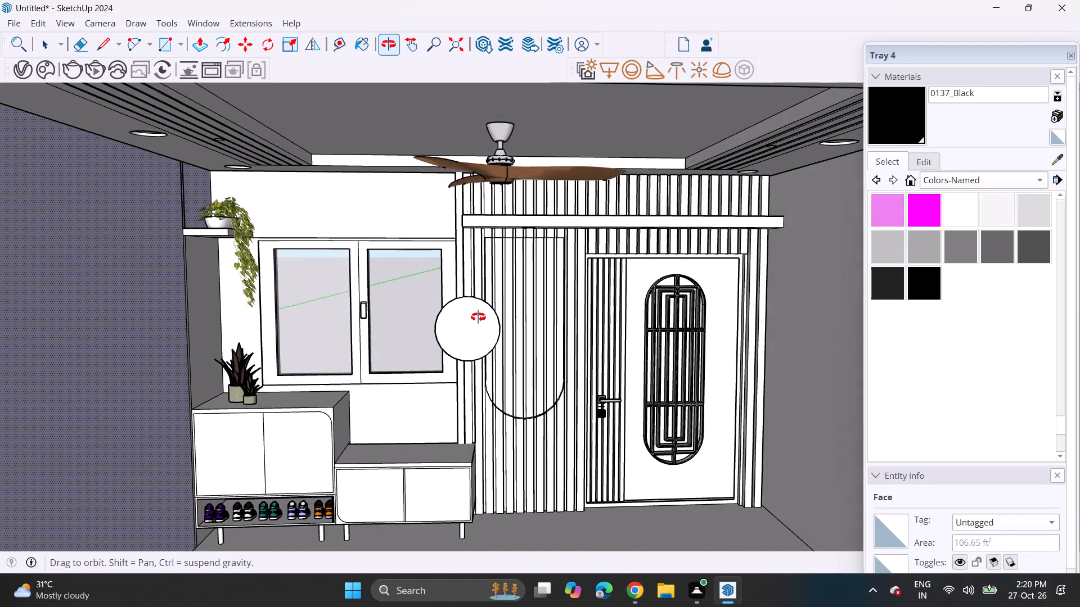
middle_click_drag(478, 317, 481, 317)
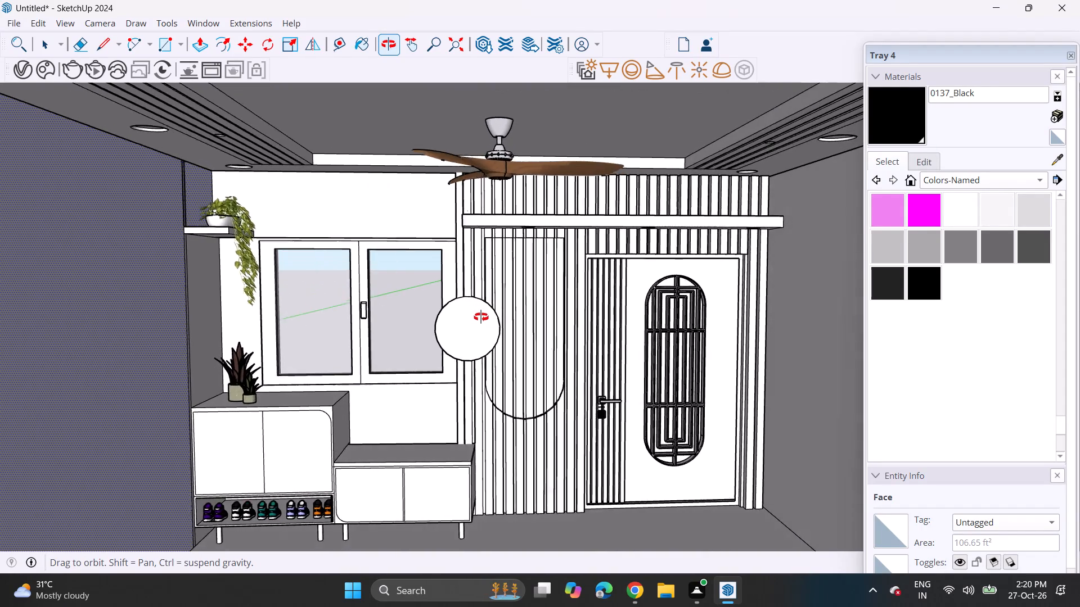
middle_click_drag(481, 317, 498, 313)
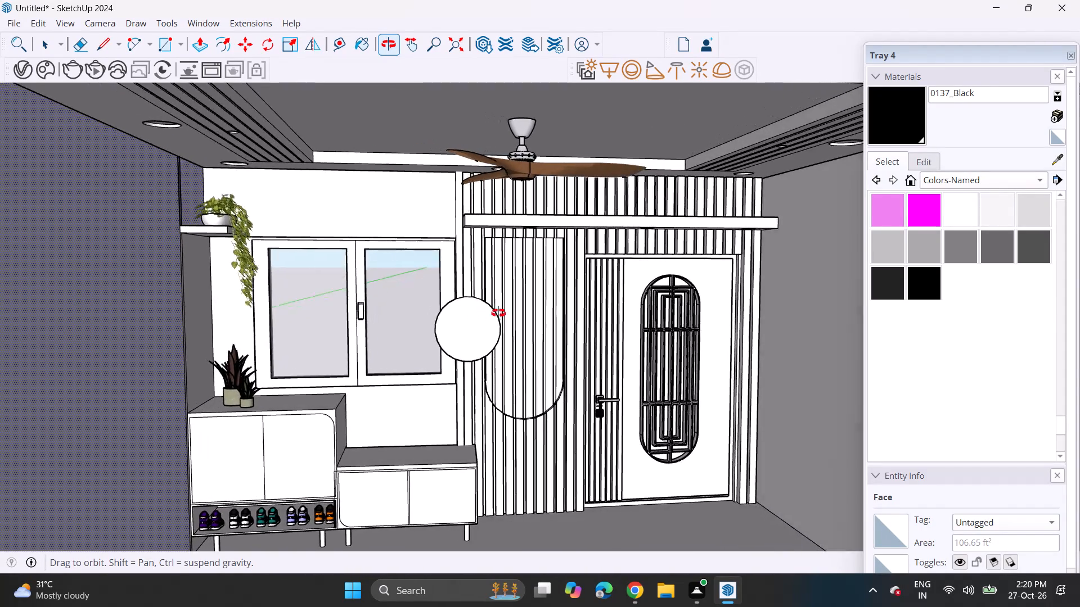
middle_click_drag(498, 313, 474, 305)
middle_click(484, 324)
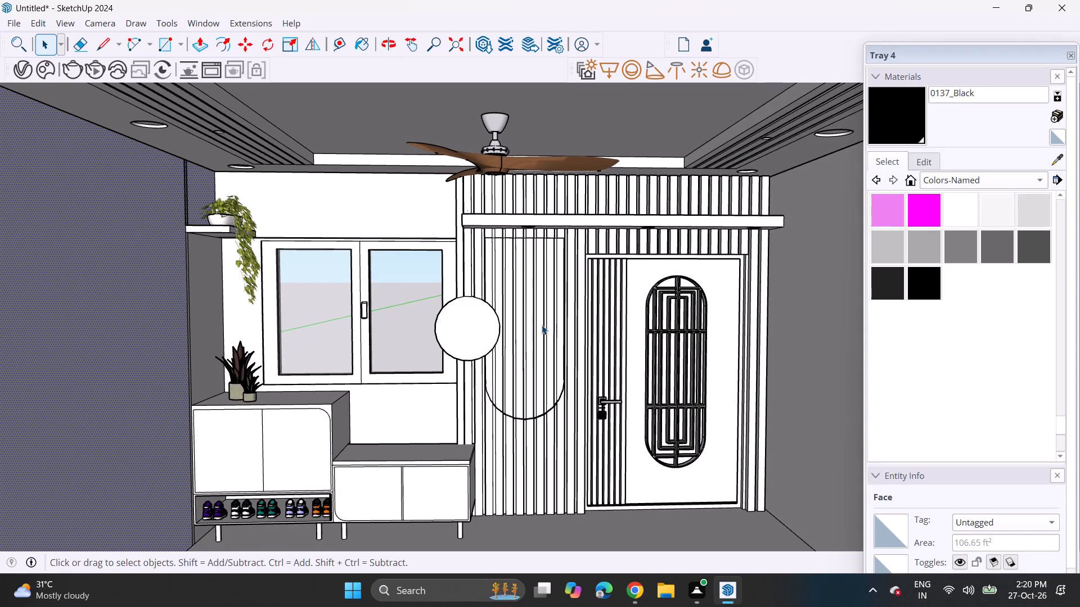
middle_click_drag(533, 332, 526, 324)
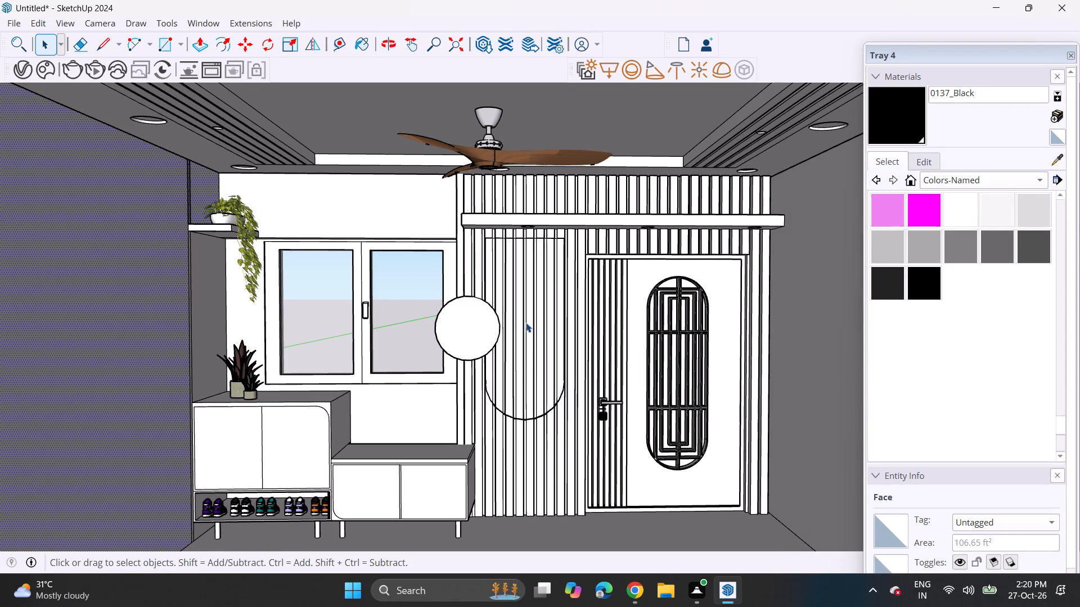
middle_click_drag(431, 414, 414, 382)
middle_click(424, 377)
Paint the four front cabinet legs with the Metal Corrugated Shiny material from the Metal collection.
left_click(939, 177)
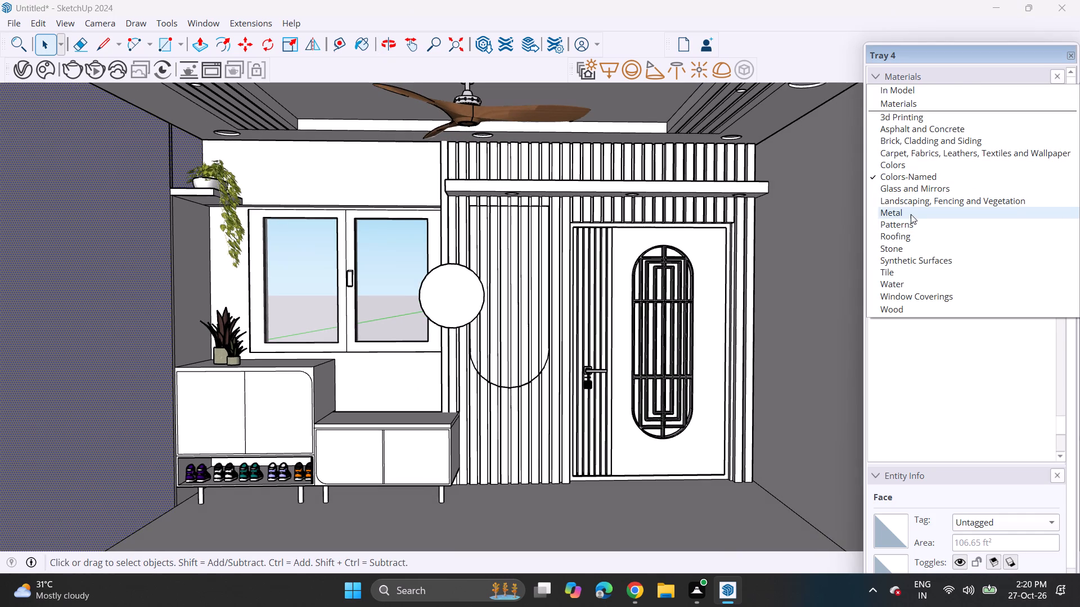
left_click(911, 214)
left_click(955, 213)
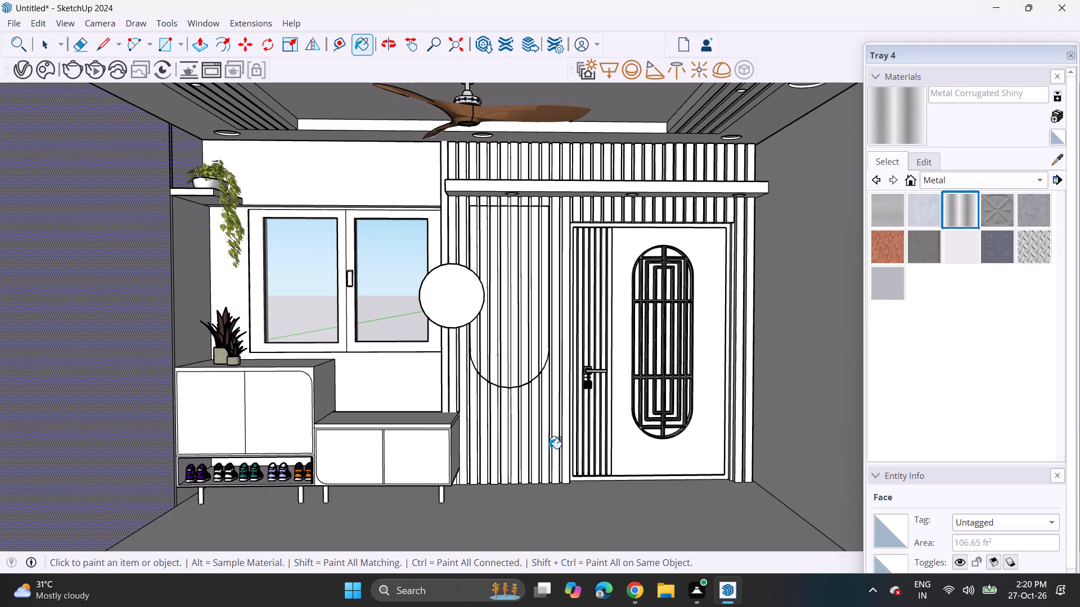
scroll(443, 496, "up", 3)
left_click(443, 496)
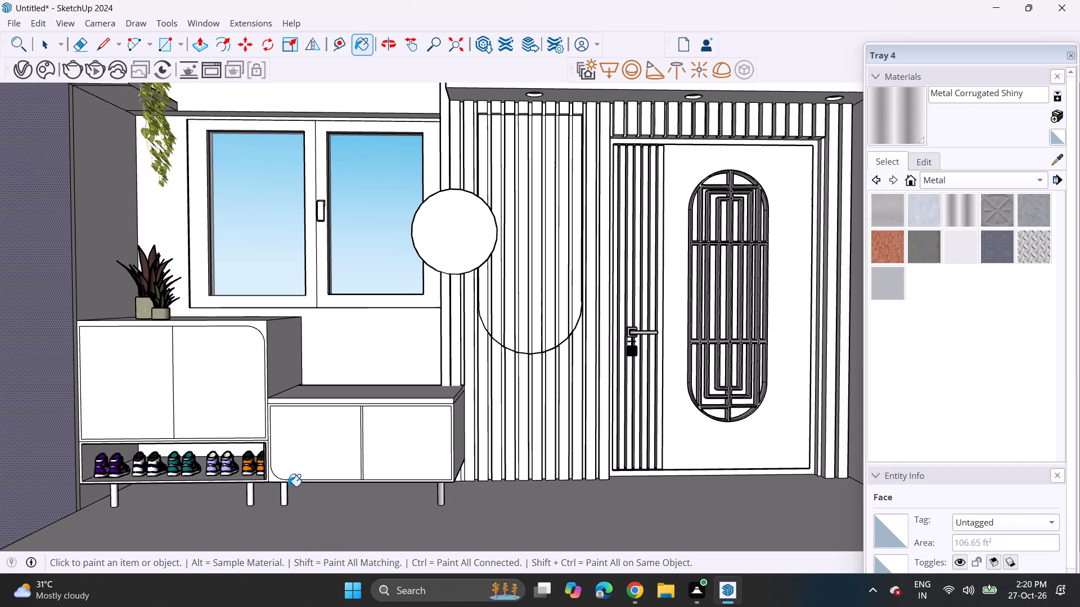
left_click(286, 492)
left_click(252, 492)
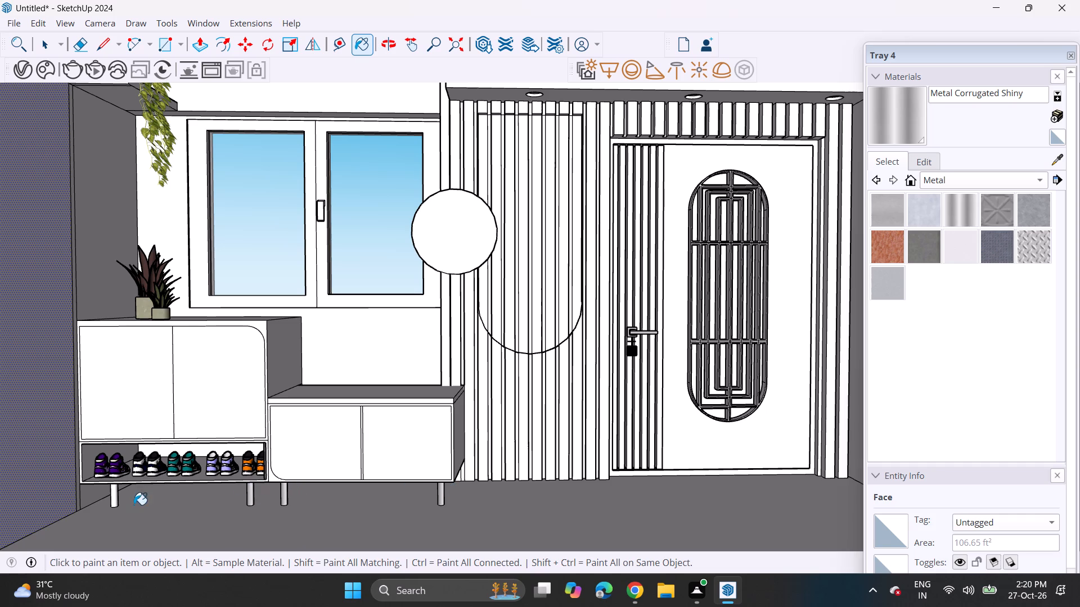
left_click(114, 491)
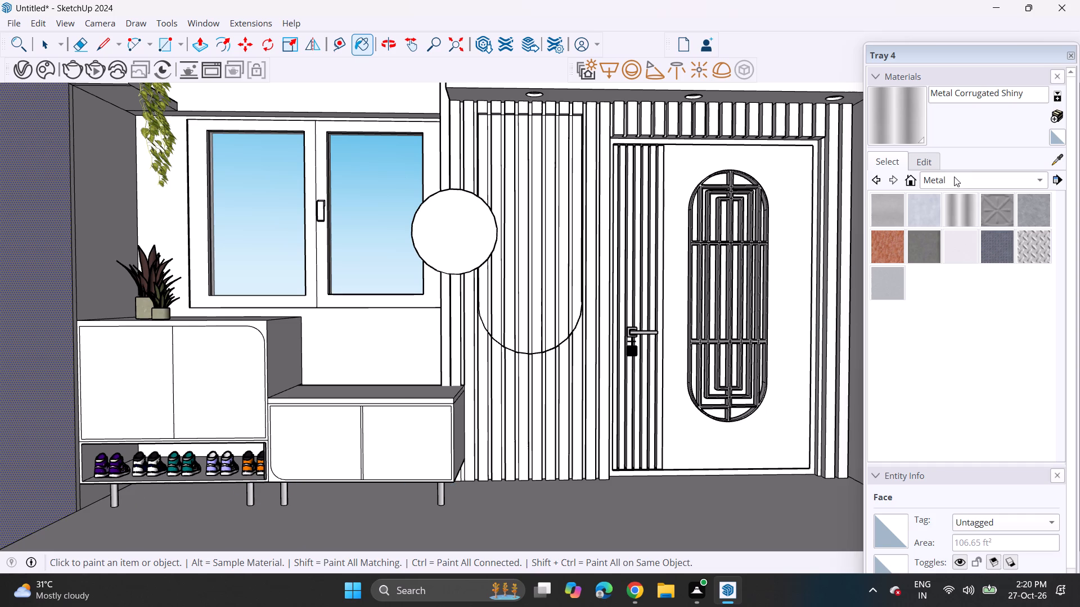
Paint the slats below the round disc, next to the window, with Wood Veneer 01 from the Wood collection.
left_click(951, 173)
left_click(929, 276)
left_click(888, 284)
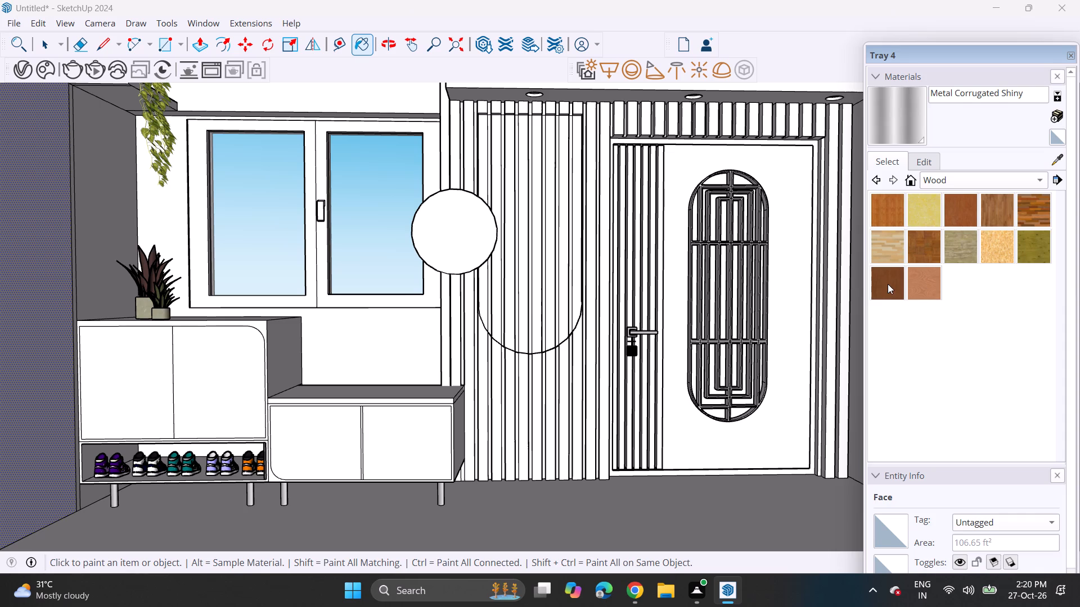
left_click(447, 337)
left_click(456, 339)
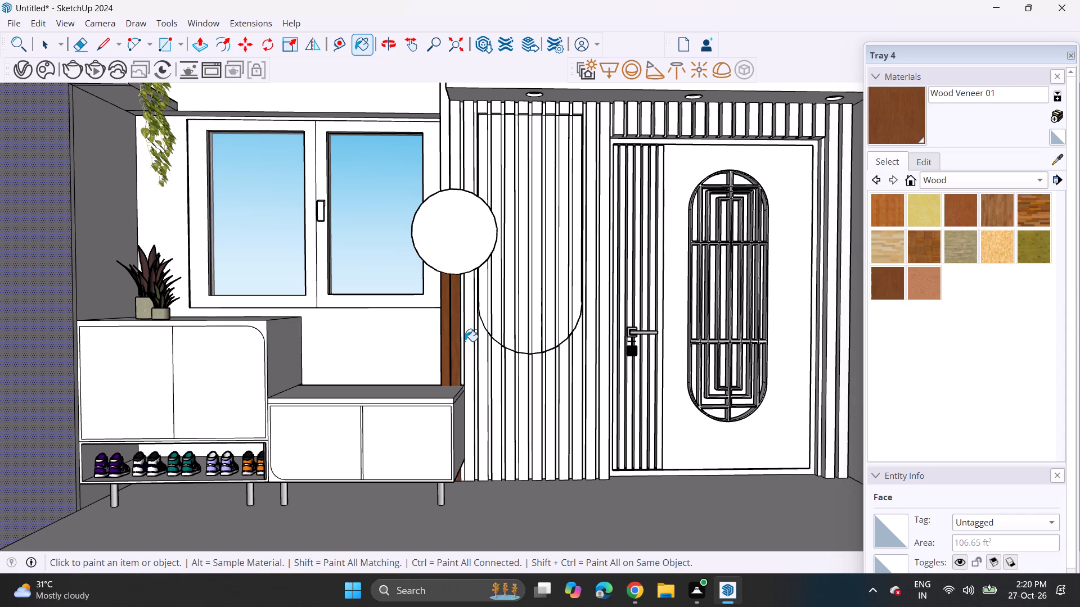
left_click(465, 341)
left_click(469, 343)
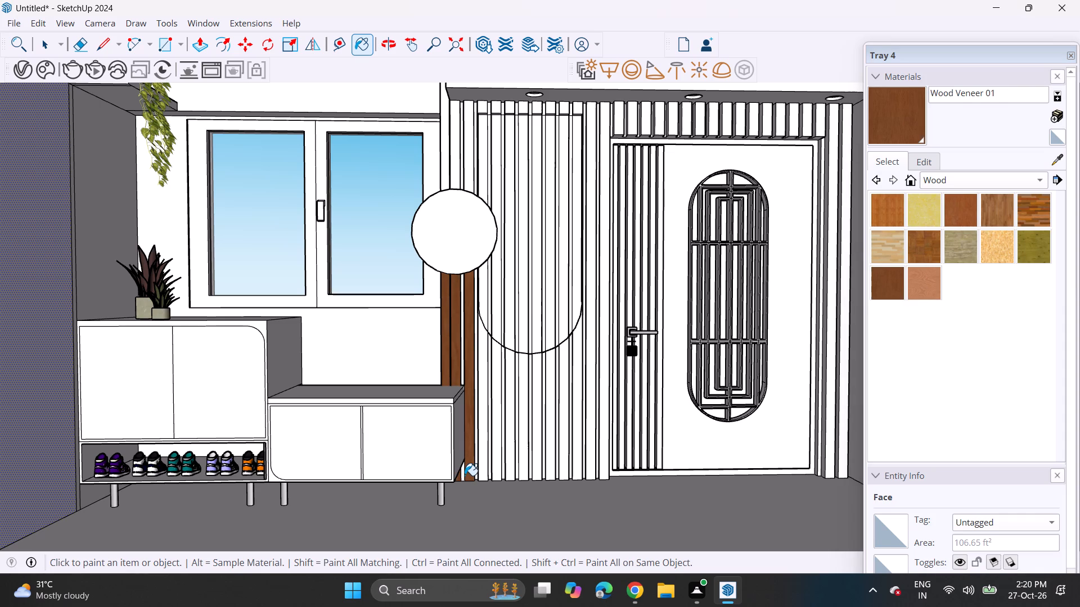
Paint the slats below the arched outline and the full-height slats beside the door with Wood Veneer 01.
left_click(480, 421)
left_click(501, 429)
left_click(497, 423)
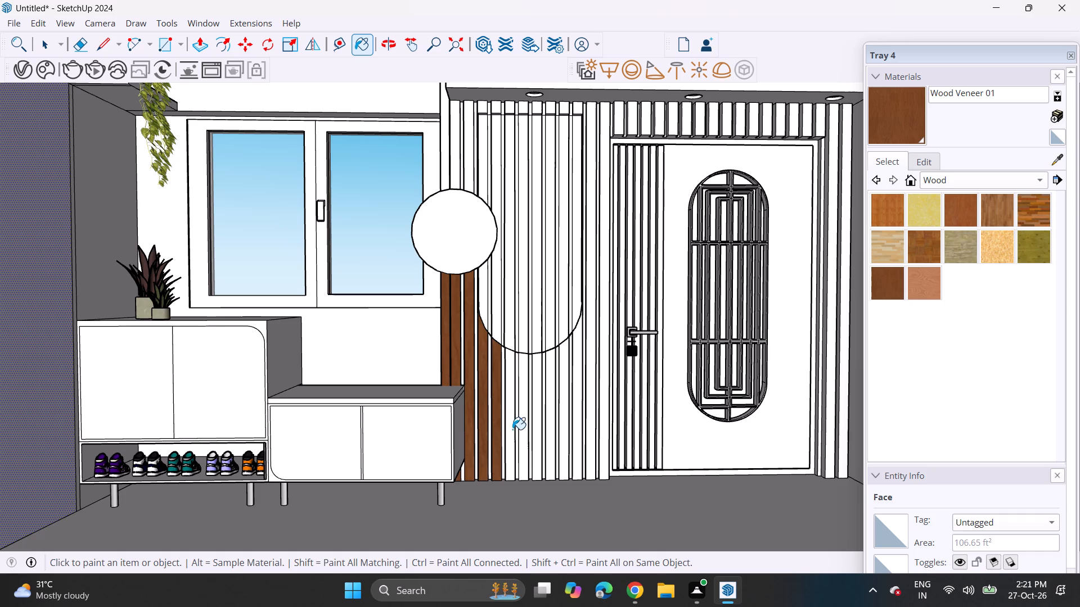
left_click(512, 429)
left_click(523, 430)
left_click(535, 423)
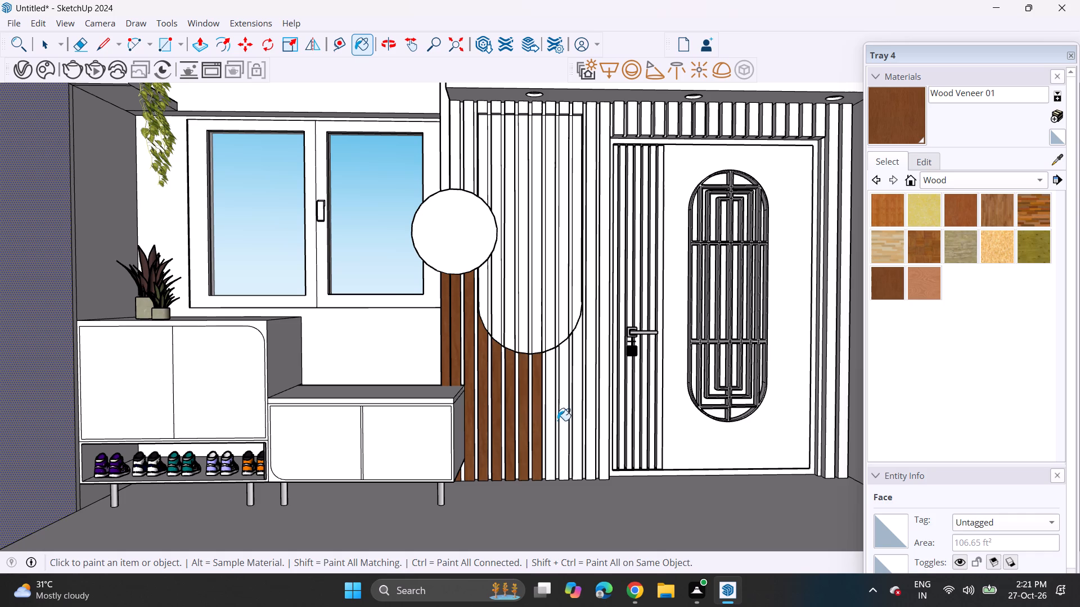
left_click(551, 415)
left_click(568, 412)
left_click(574, 405)
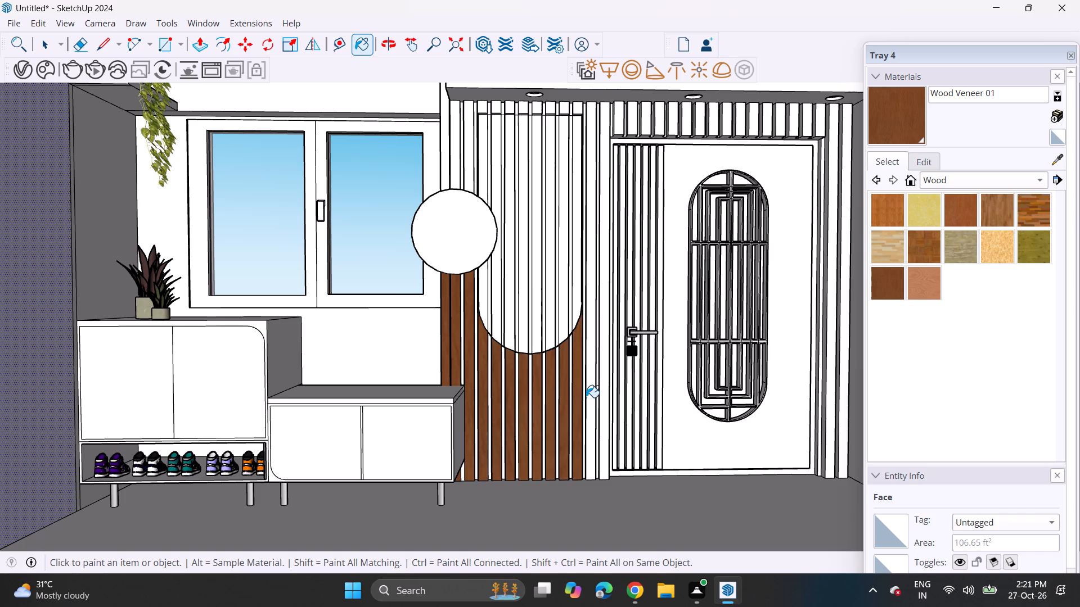
left_click(586, 397)
left_click(593, 395)
left_click(605, 378)
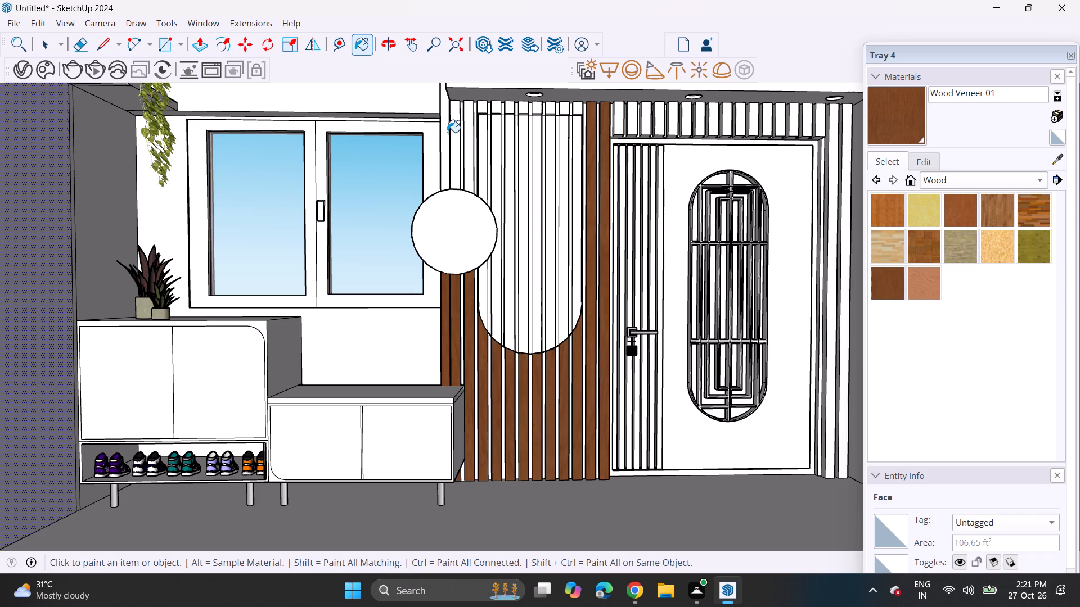
Extend the window-side end of the horizontal ledge above the slatted panel to the wall's edge with Push/Pull.
middle_click_drag(439, 94, 521, 158)
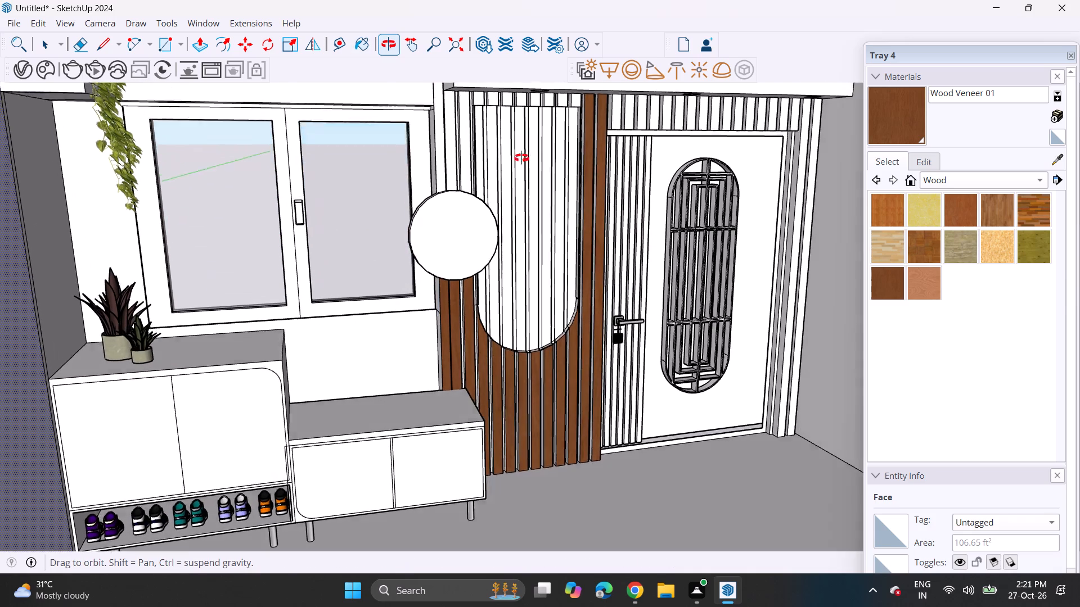
middle_click_drag(521, 158, 519, 167)
middle_click_drag(453, 123, 495, 209, "shift")
scroll(482, 160, "up", 6)
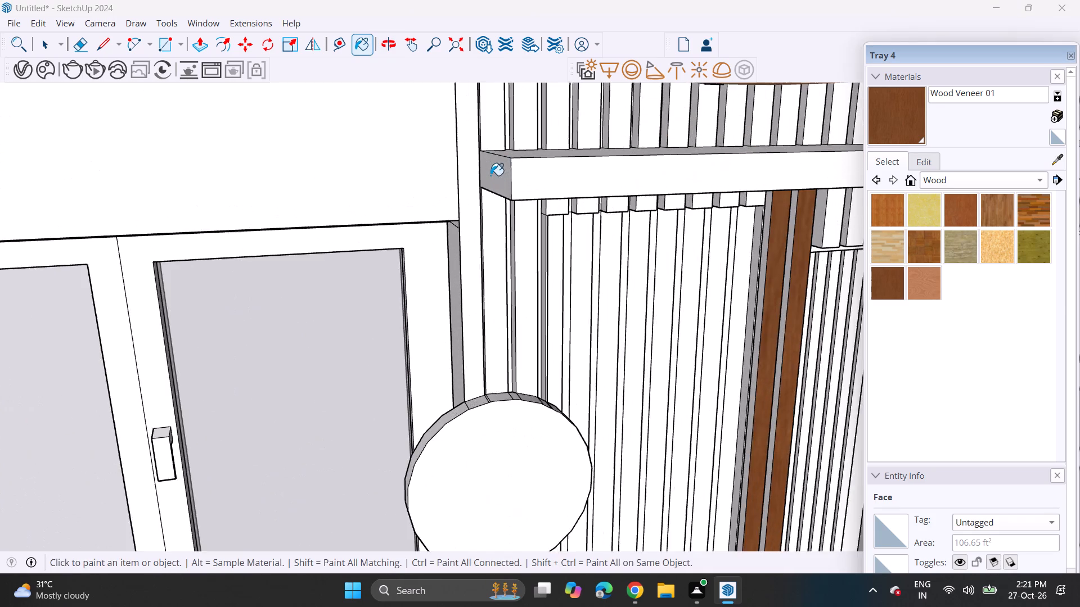
scroll(490, 175, "up", 3)
scroll(489, 175, "down", 1)
scroll(489, 175, "up", 1)
middle_click_drag(483, 178, 575, 187)
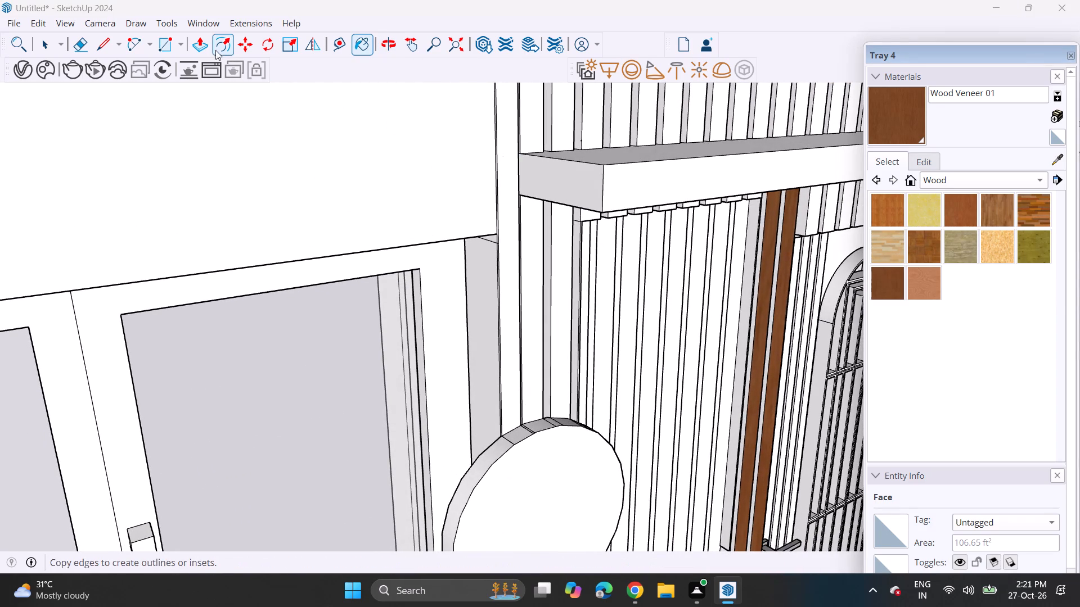
left_click(209, 47)
key("Escape")
left_click(552, 186)
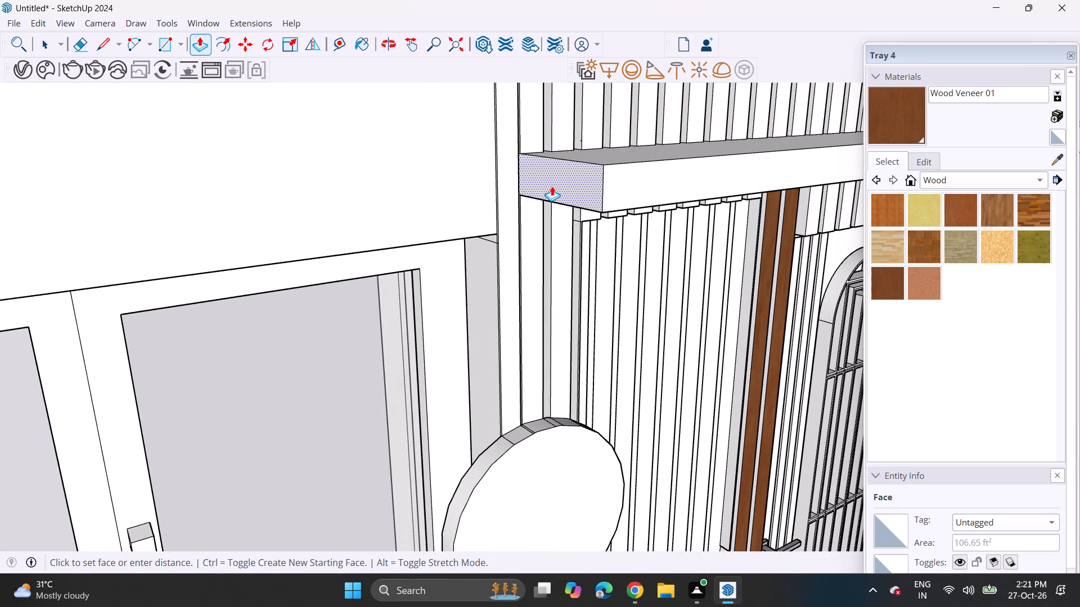
left_click(502, 234)
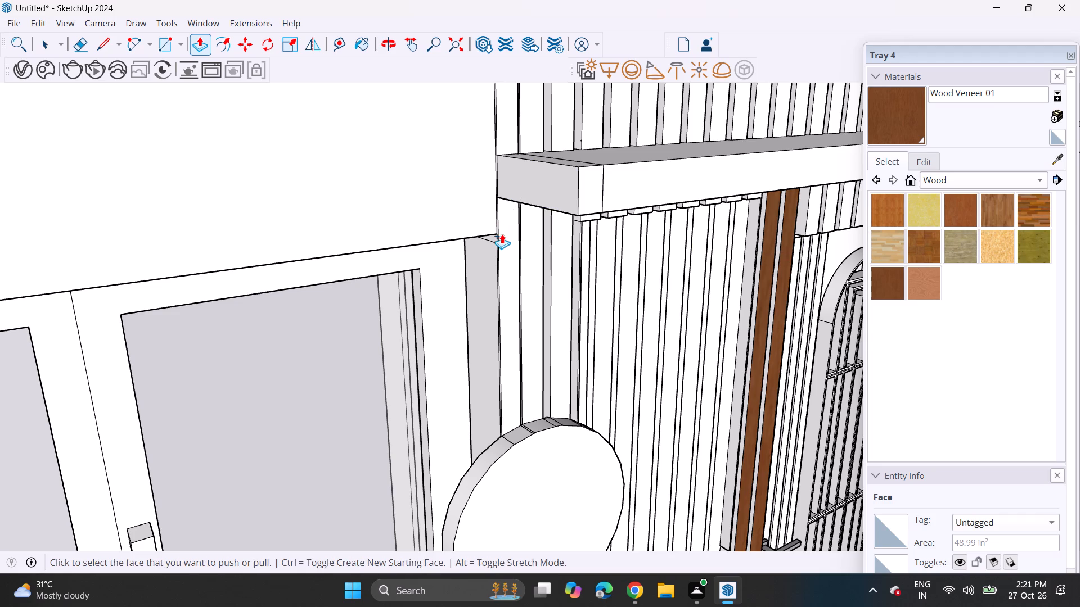
Erase the leftover seam edges on the extended end of the ledge above the slatted panel.
left_click(84, 43)
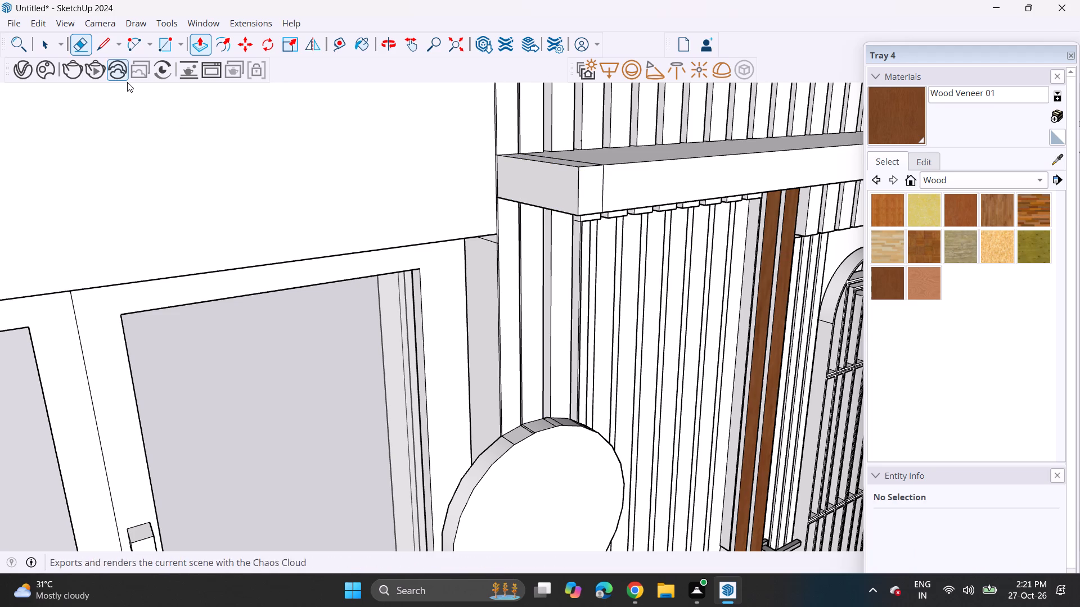
left_click_drag(597, 191, 611, 192)
left_click(591, 161)
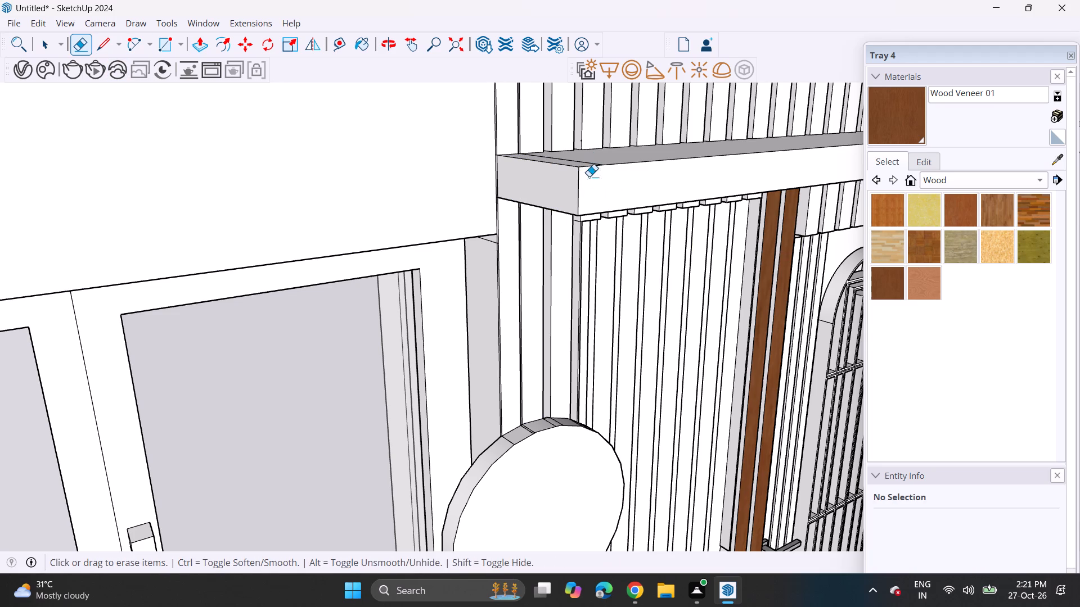
left_click(568, 158)
left_click(579, 166)
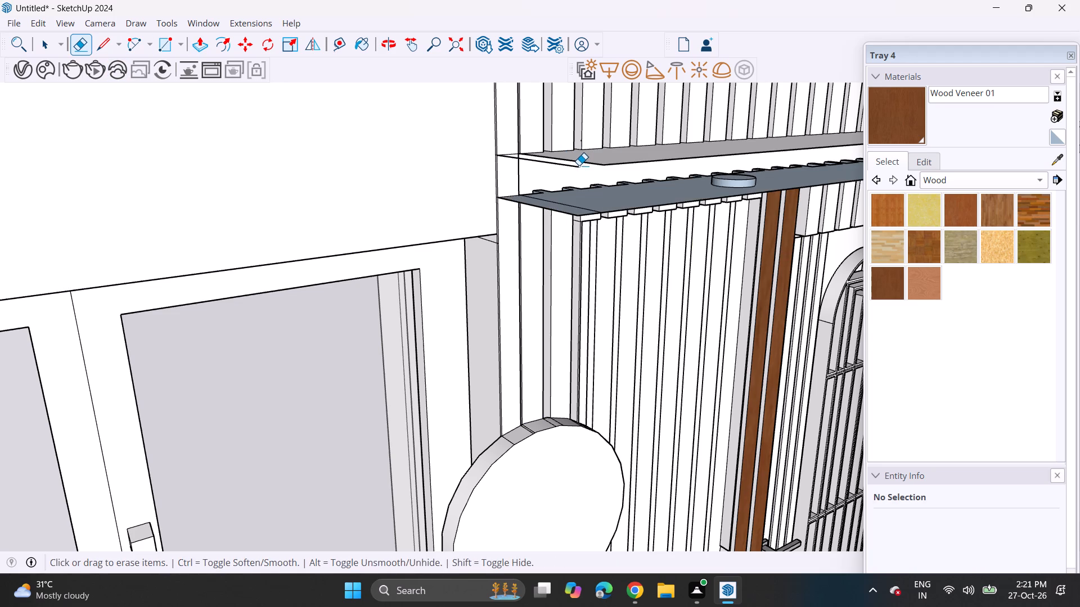
key("ctrl+z")
left_click(582, 162)
middle_click_drag(622, 189, 515, 111)
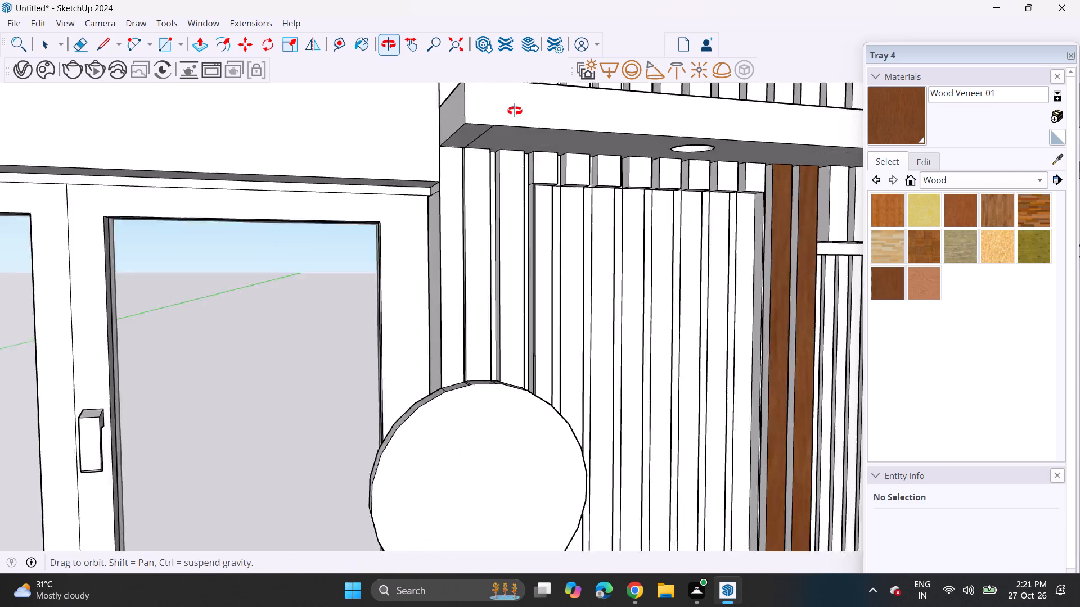
middle_click_drag(515, 111, 478, 102)
left_click(438, 128)
Paint the slats above the round disc and the short slat ends above the arched outline with Wood Veneer 01.
scroll(451, 168, "down", 4)
scroll(452, 178, "up", 2)
scroll(453, 184, "down", 3)
scroll(462, 225, "up", 1)
scroll(463, 227, "down", 4)
left_click(890, 132)
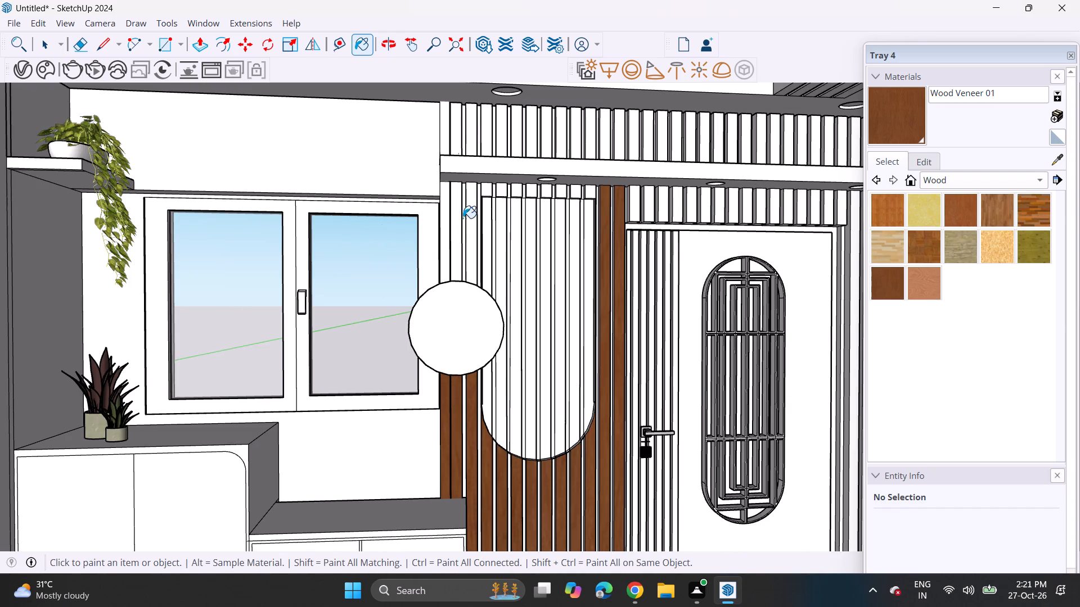
left_click(448, 217)
left_click(455, 221)
left_click(474, 222)
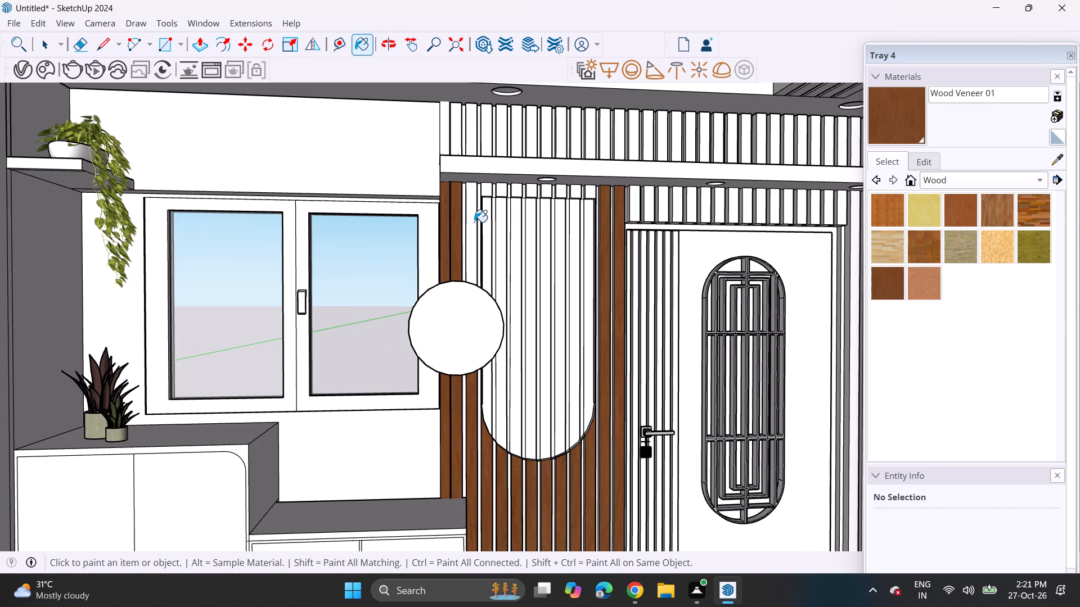
left_click(490, 193)
left_click(499, 191)
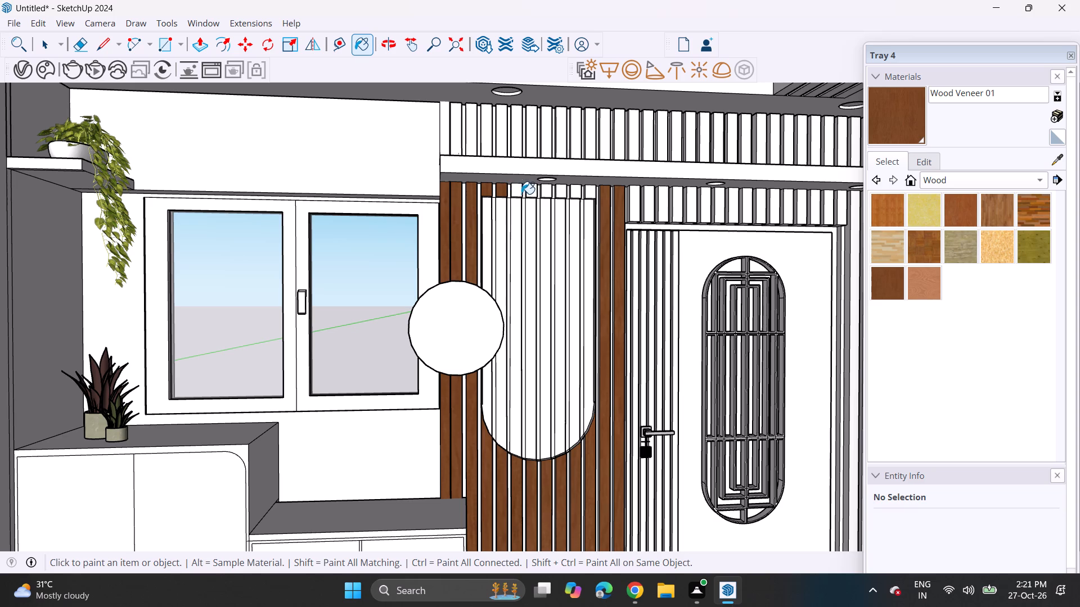
left_click(516, 191)
left_click(535, 192)
left_click(550, 193)
left_click(562, 193)
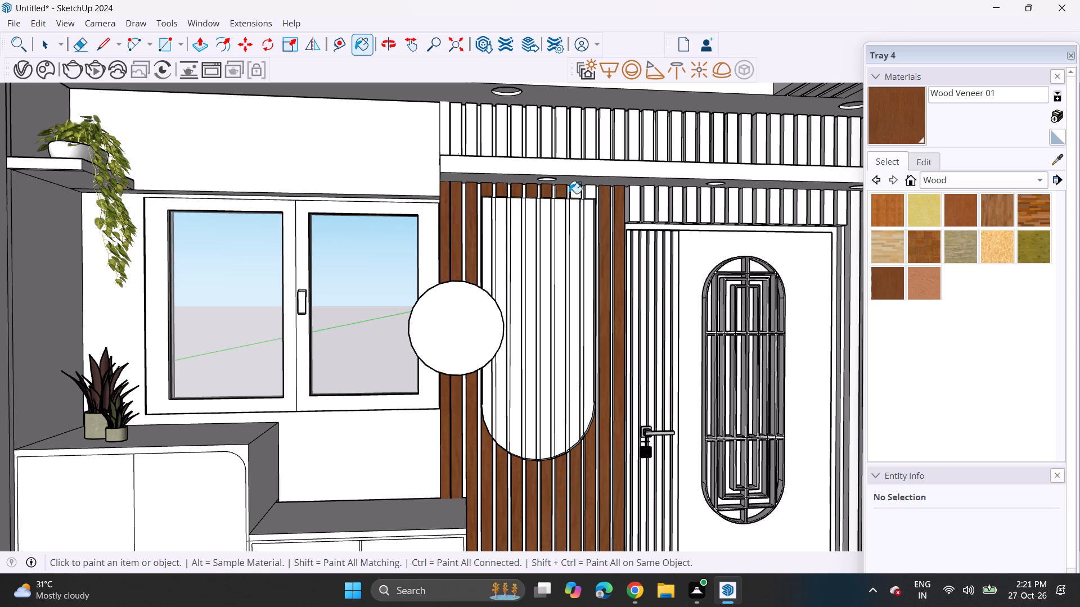
left_click(576, 194)
left_click(595, 196)
Paint the row of short slats above the door with Wood Veneer 01.
middle_click_drag(628, 198, 605, 203)
scroll(605, 203, "up", 1)
scroll(609, 214, "down", 2)
middle_click_drag(657, 227, 494, 219)
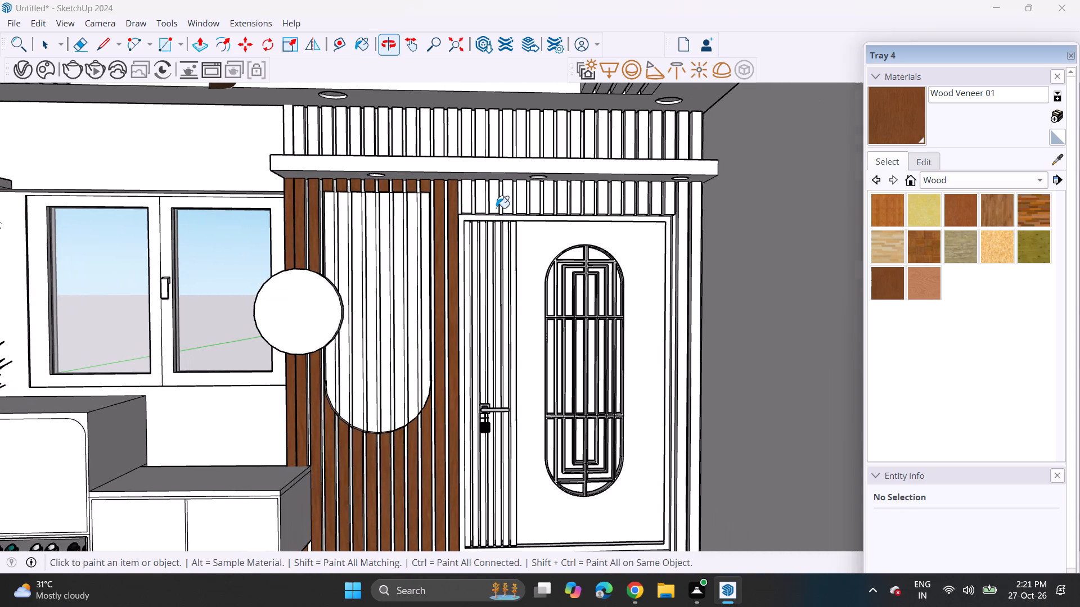
left_click(469, 200)
left_click(481, 201)
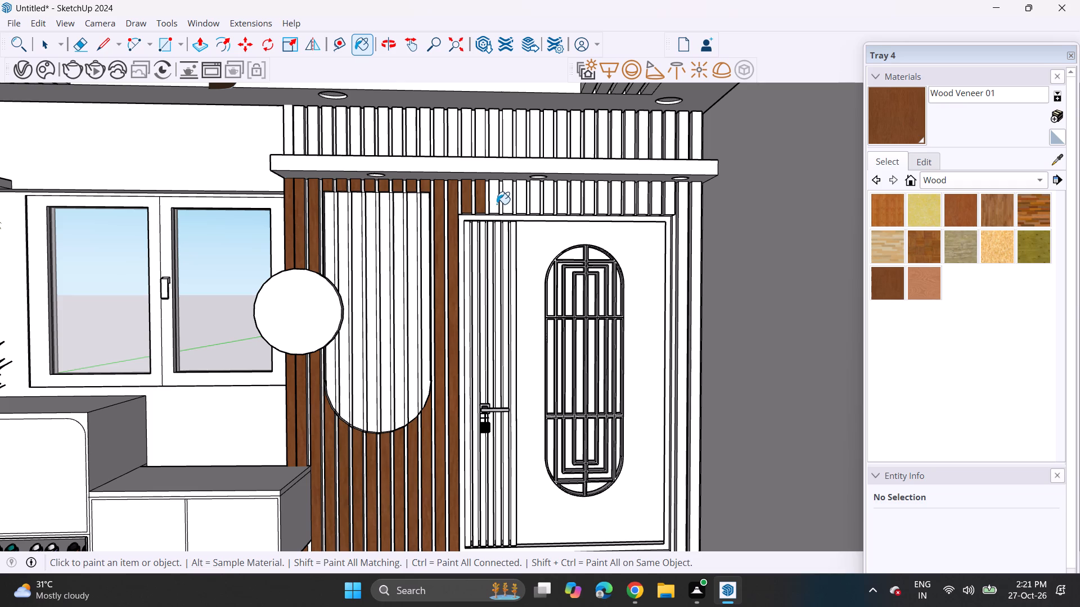
left_click(497, 204)
left_click(512, 200)
left_click(521, 200)
left_click(535, 203)
left_click(547, 203)
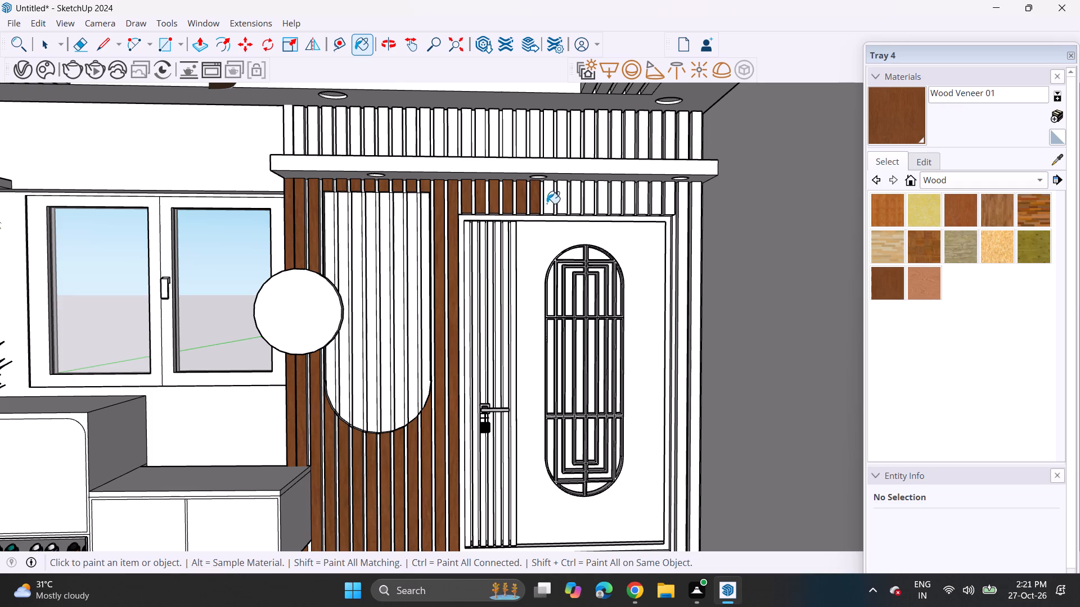
left_click(559, 206)
left_click(575, 201)
left_click(592, 202)
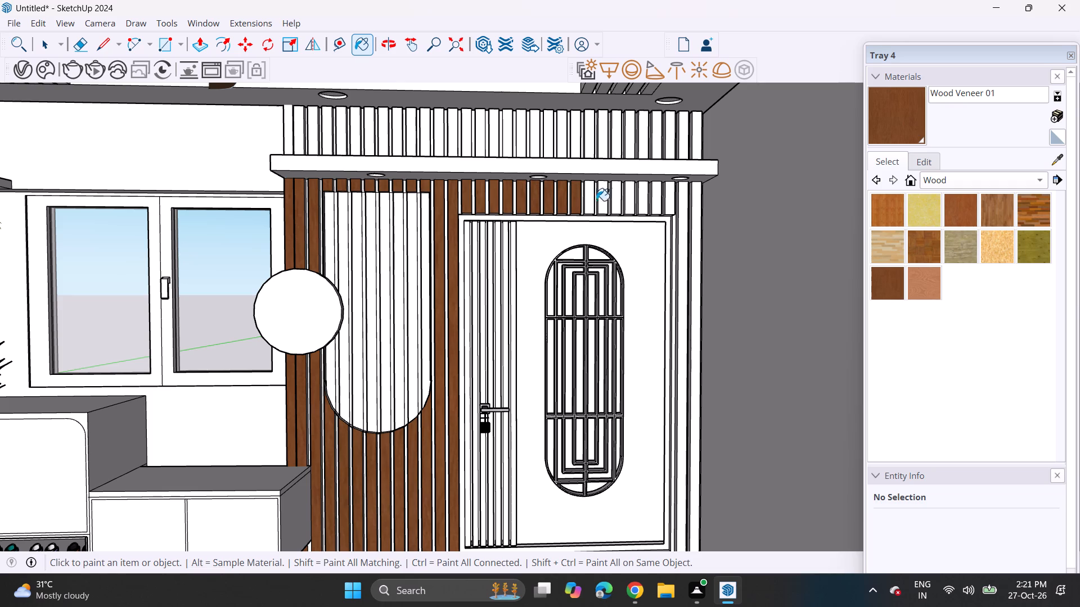
left_click(606, 198)
left_click(620, 199)
left_click(632, 201)
left_click(648, 203)
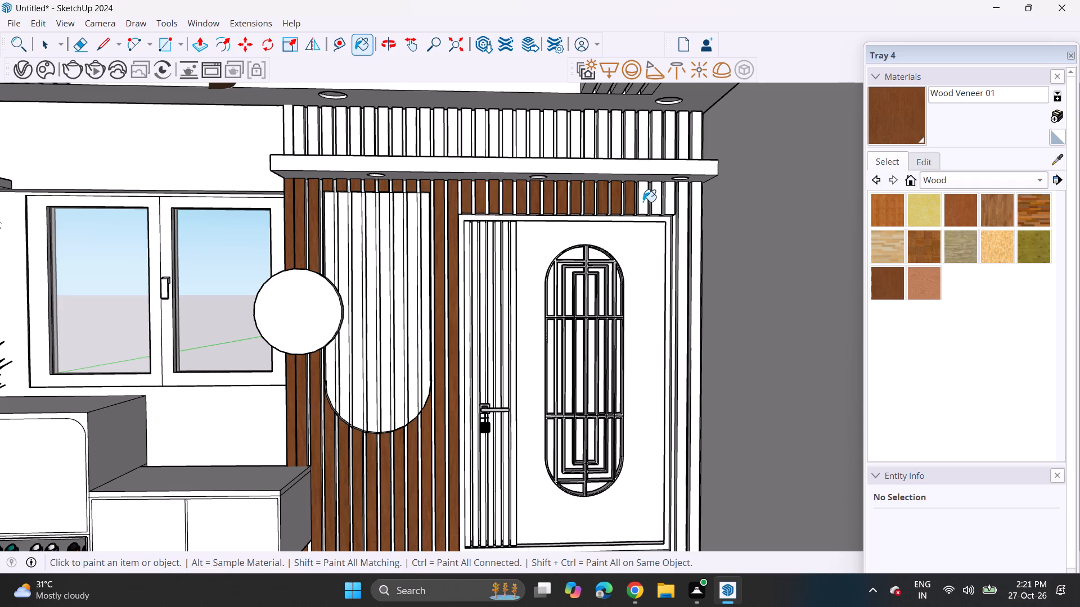
left_click(643, 202)
double_click(652, 203)
left_click(666, 205)
left_click(667, 200)
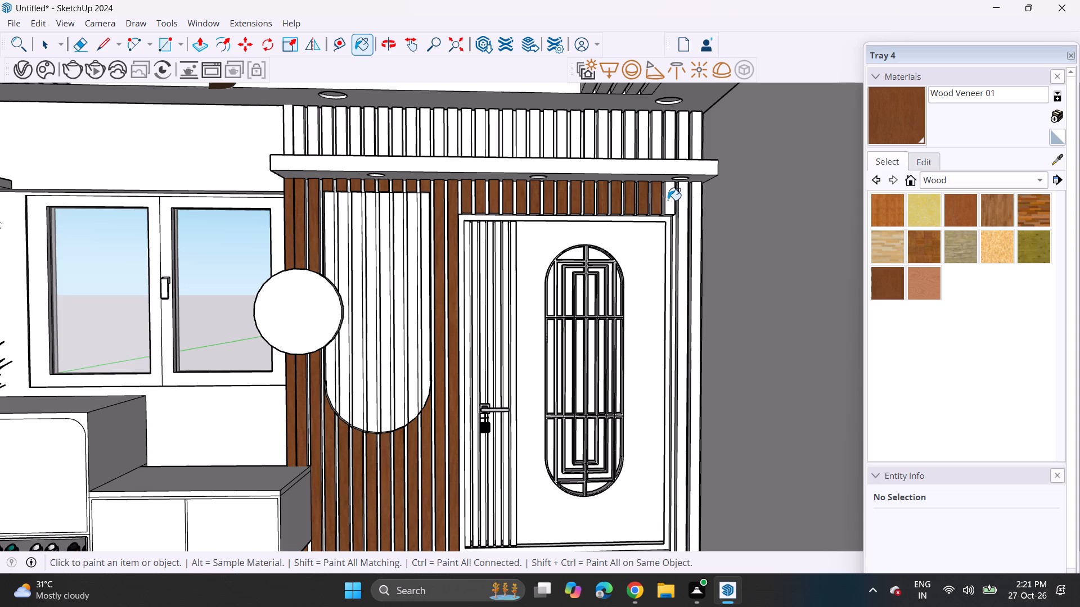
Paint the full-height slats on the far side of the door, away from the arch, with Wood Veneer 01.
left_click(679, 203)
left_click(685, 209)
left_click(691, 209)
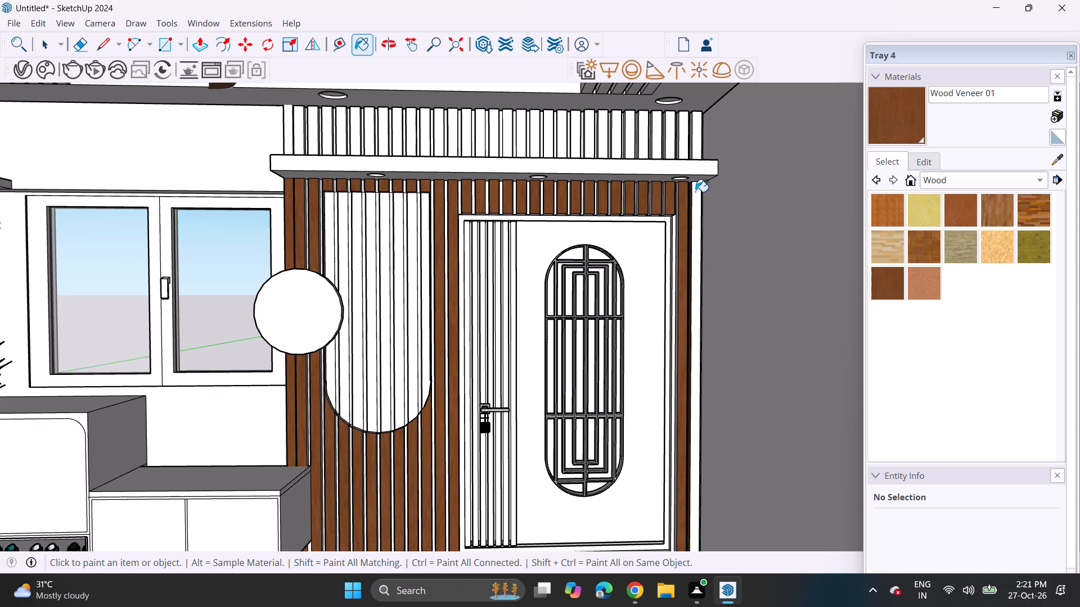
left_click(695, 192)
Paint the recess between the door frame and the full-height slats on the far side with Wood Veneer 01.
scroll(674, 188, "up", 7)
scroll(677, 195, "down", 1)
scroll(677, 195, "up", 2)
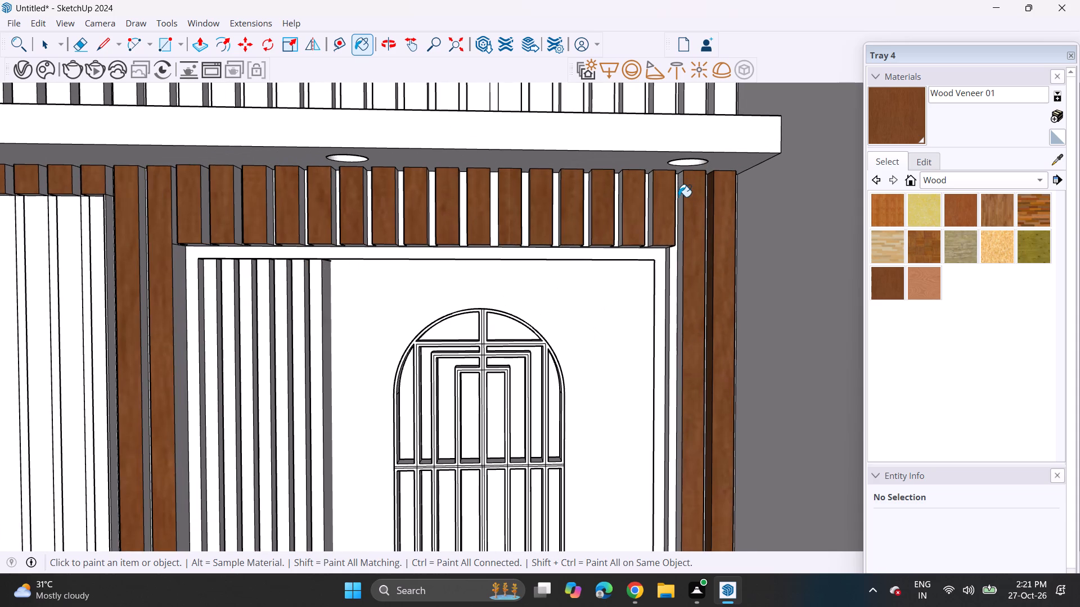
left_click(678, 197)
left_click(681, 200)
middle_click_drag(672, 200, 637, 198)
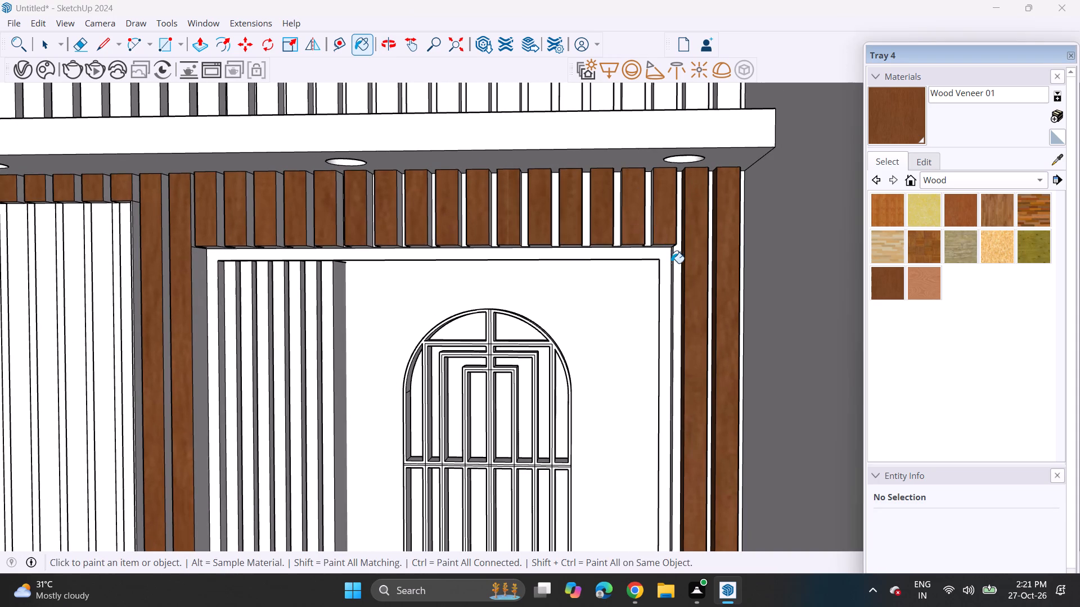
left_click(673, 266)
left_click(677, 269)
Paint the gaps and exposed slat sides above the half of the door farthest from the arch with Wood Veneer 01.
scroll(653, 216, "up", 4)
left_click(643, 206)
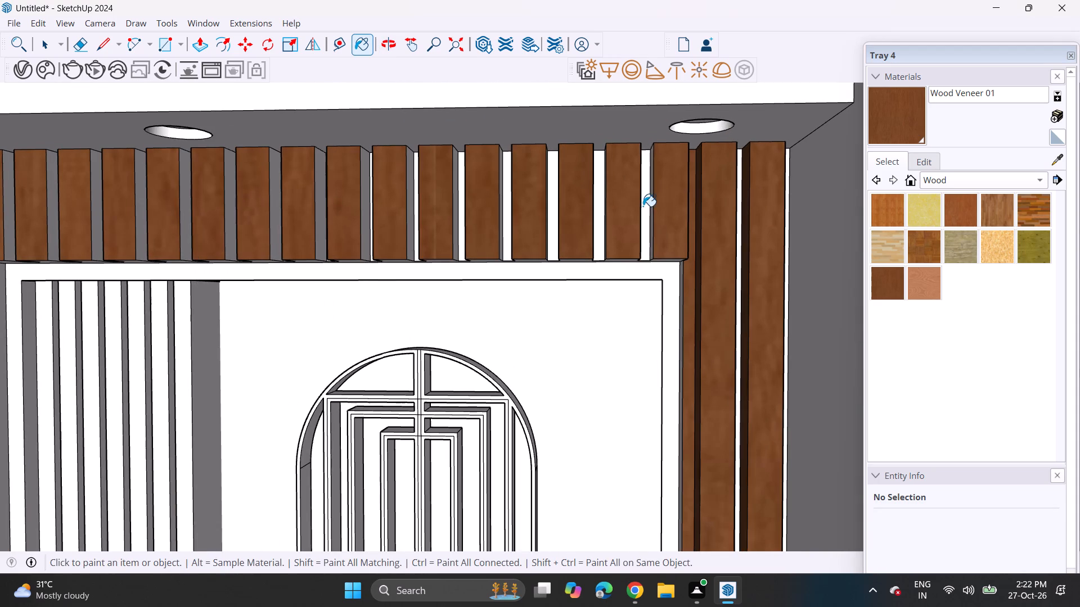
left_click(601, 202)
left_click(557, 206)
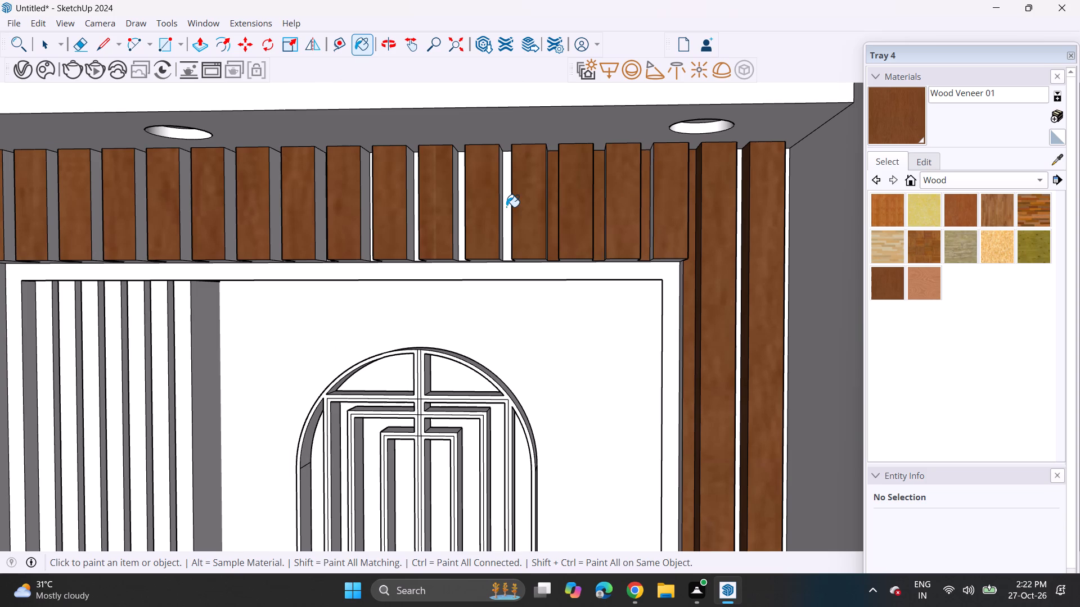
left_click(506, 207)
left_click(458, 210)
left_click(465, 212)
middle_click_drag(456, 227, 726, 221, "shift")
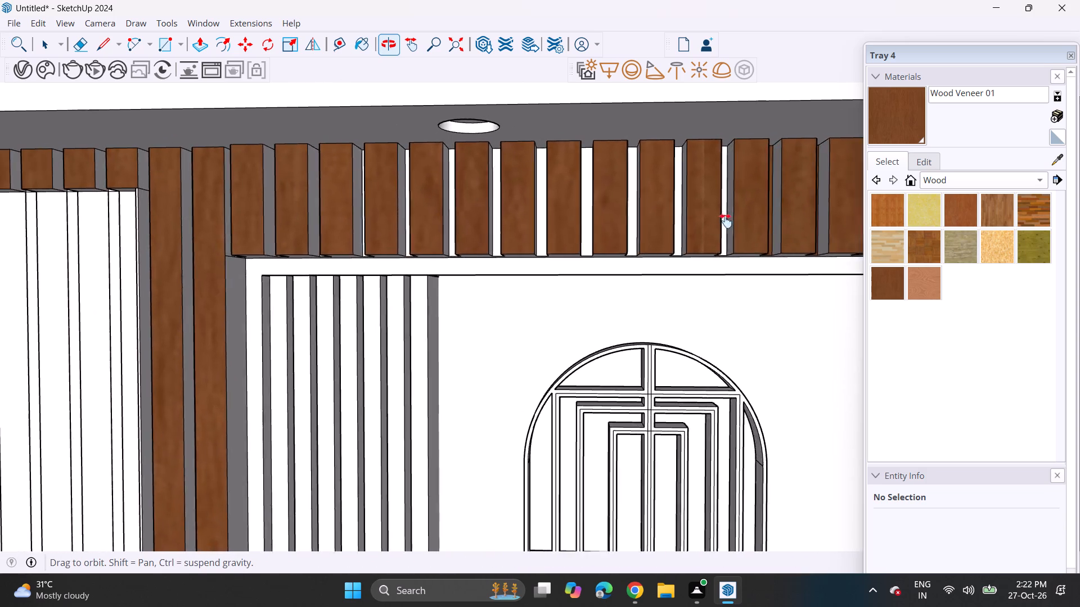
middle_click_drag(726, 221, 769, 221, "shift")
left_click(775, 196)
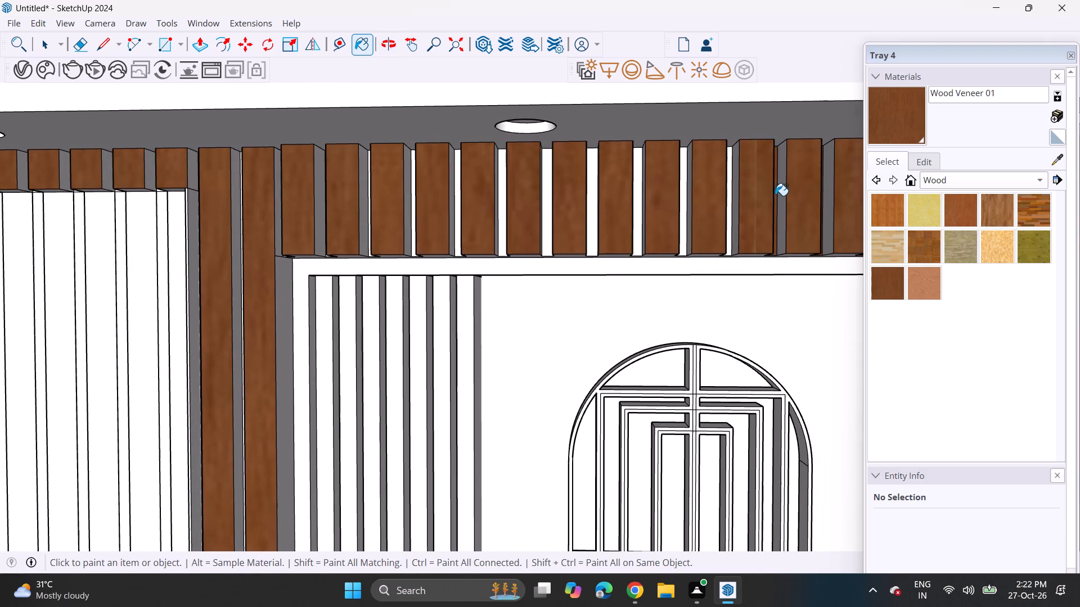
left_click(784, 194)
left_click(830, 202)
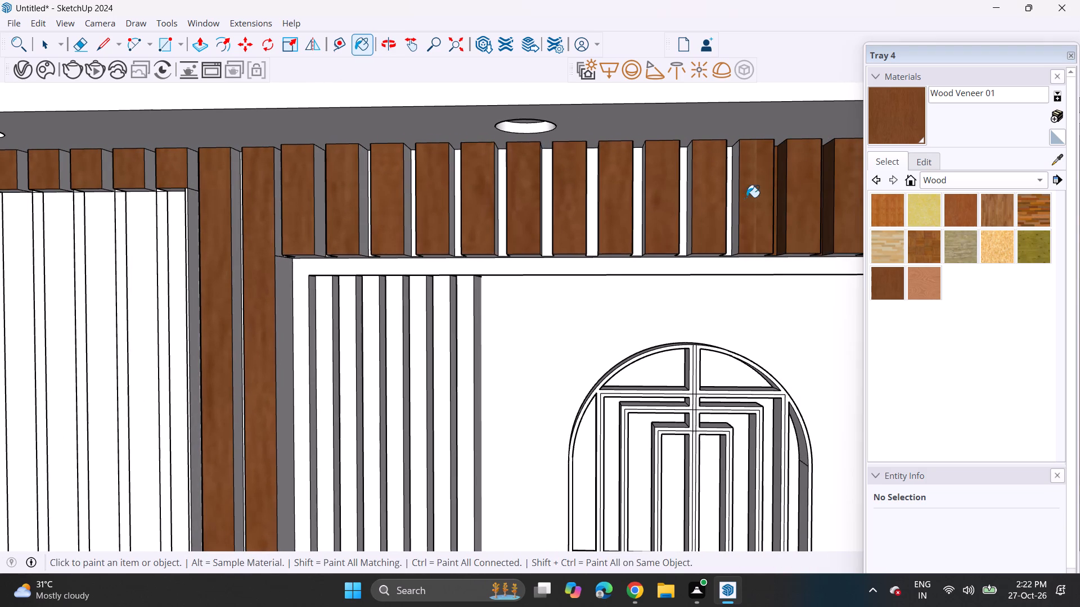
Fill the remaining white gaps between the short slats above the door with Wood Veneer 01, working towards the arch.
left_click(730, 202)
left_click(682, 203)
left_click(635, 217)
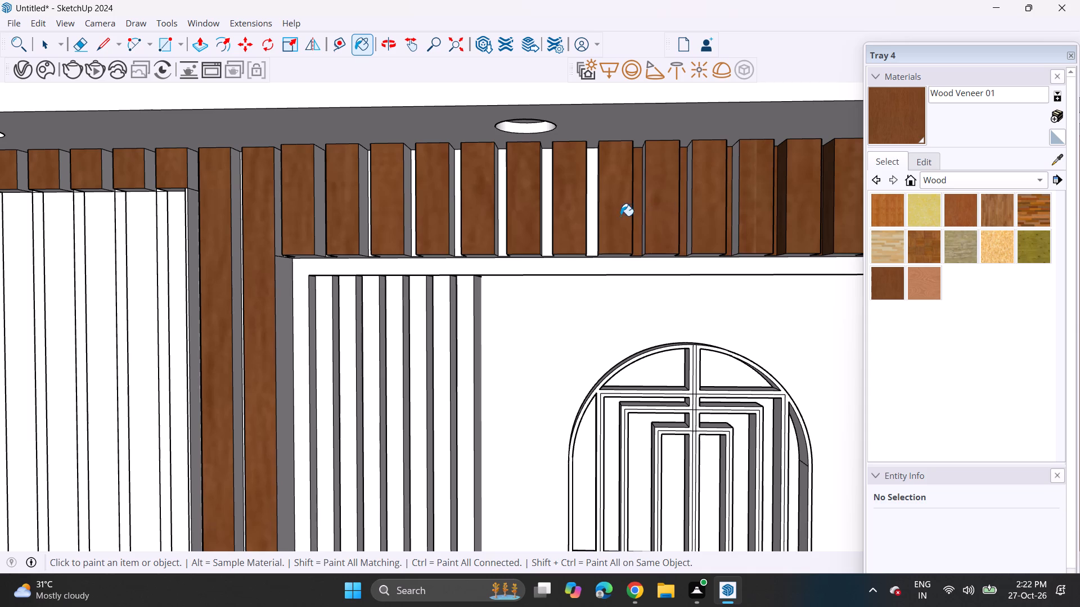
left_click(596, 216)
left_click(567, 216)
left_click(552, 216)
left_click(547, 215)
left_click(492, 216)
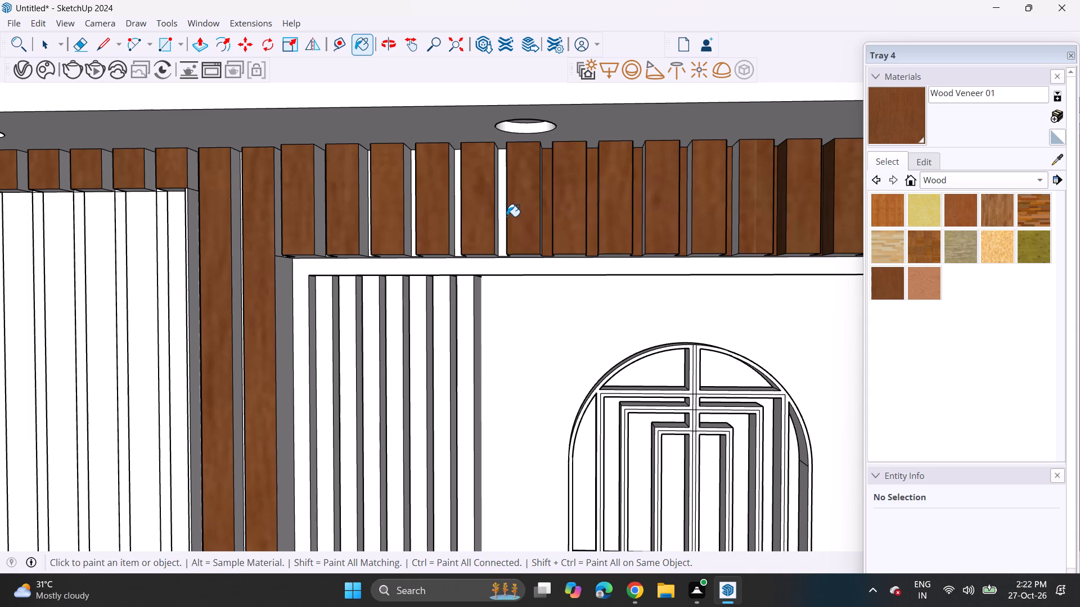
left_click(507, 216)
left_click(502, 214)
left_click(456, 221)
left_click(414, 233)
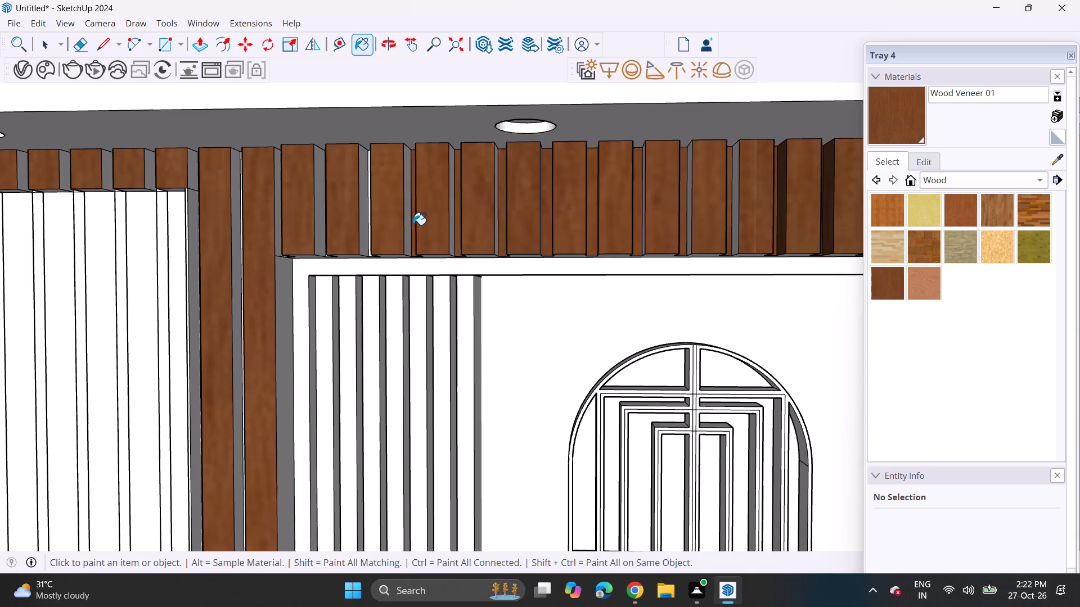
left_click(367, 228)
Paint the last gaps between the short slats at the door's handle-side corner with Wood Veneer 01.
middle_click_drag(373, 228, 446, 225)
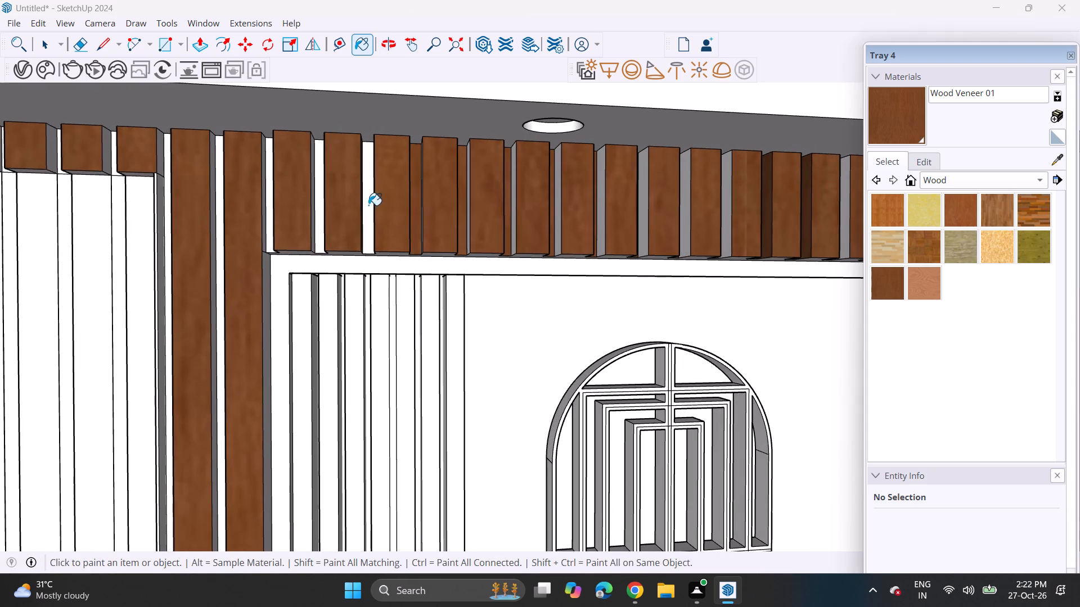
left_click(368, 205)
left_click(322, 218)
left_click(269, 225)
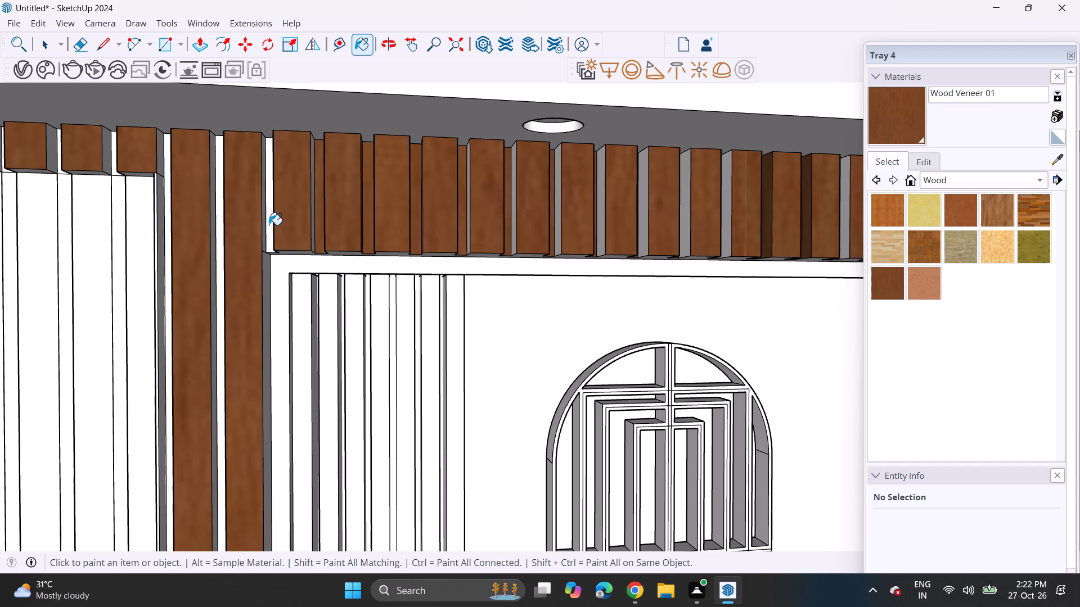
left_click(219, 266)
Paint the door frame with Wood Veneer 01.
scroll(219, 275, "down", 2)
scroll(222, 279, "up", 1)
scroll(222, 279, "down", 2)
scroll(264, 339, "down", 4)
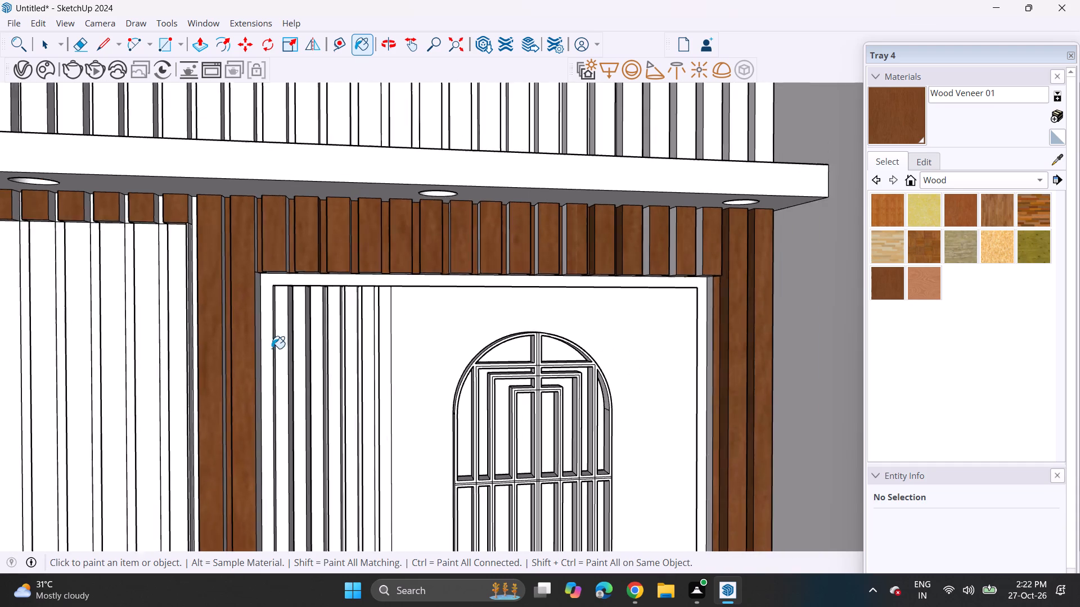
scroll(272, 348, "down", 1)
middle_click_drag(312, 392, 417, 284)
middle_click_drag(412, 283, 335, 320)
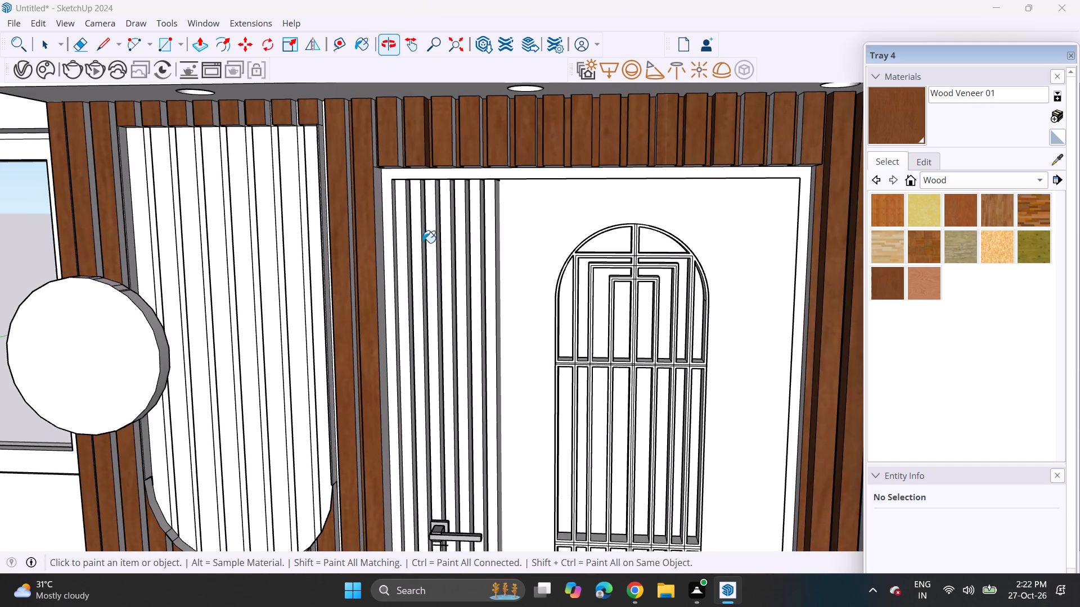
left_click(425, 173)
middle_click_drag(456, 194, 511, 162)
scroll(485, 166, "up", 3)
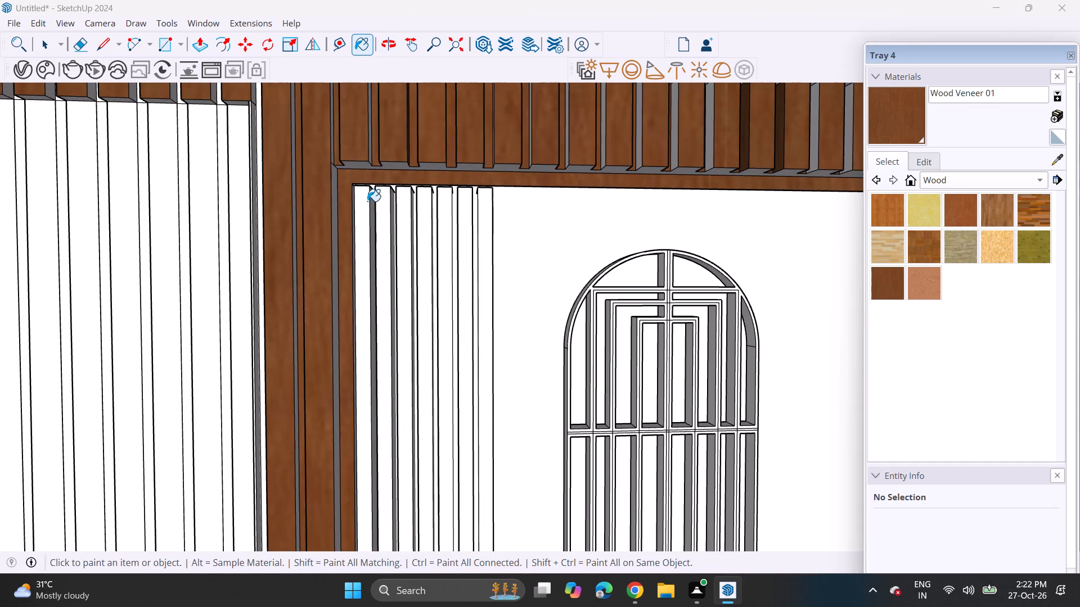
Paint the exposed door frame edges and the remaining grey sides of the short slats above the door with Wood Veneer 01.
middle_click_drag(337, 224, 316, 224)
left_click(331, 228)
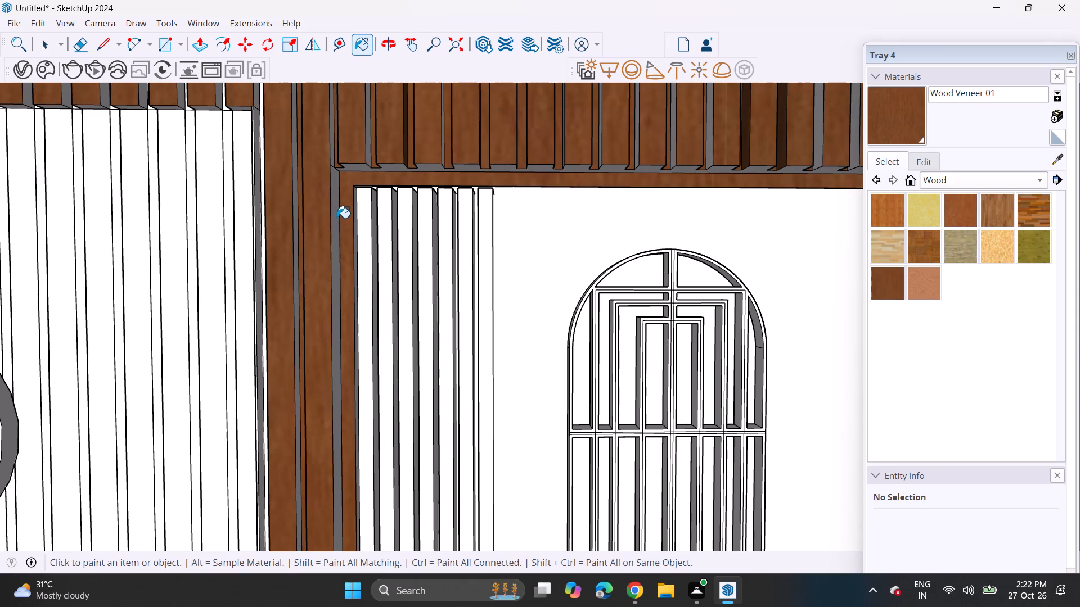
left_click(337, 218)
left_click(355, 166)
middle_click_drag(425, 174, 498, 161)
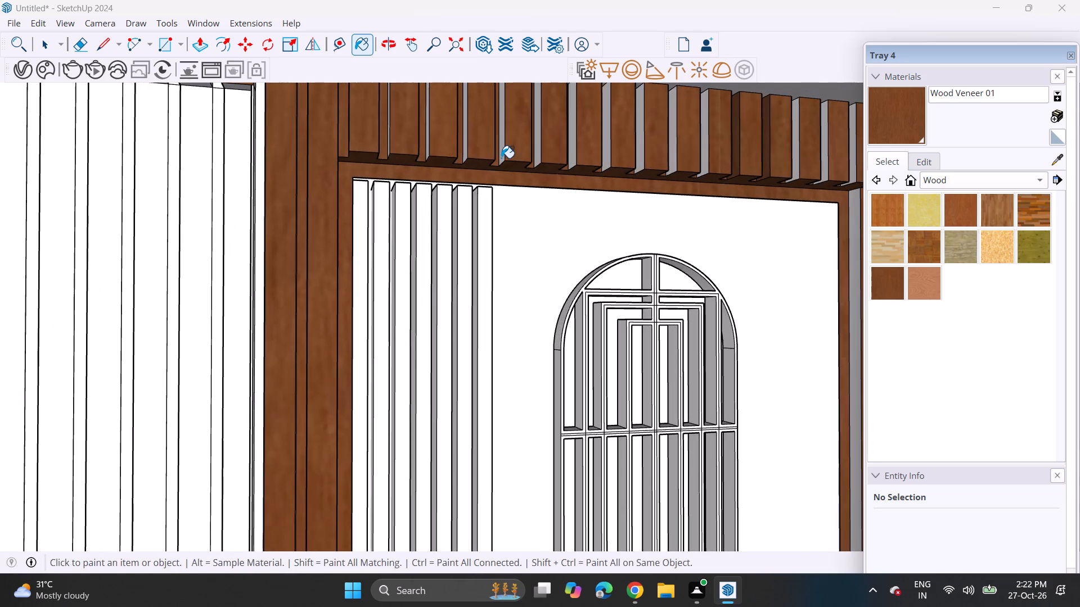
middle_click_drag(738, 209, 533, 212, "shift")
scroll(738, 209, "up", 1, "shift")
left_click(651, 215)
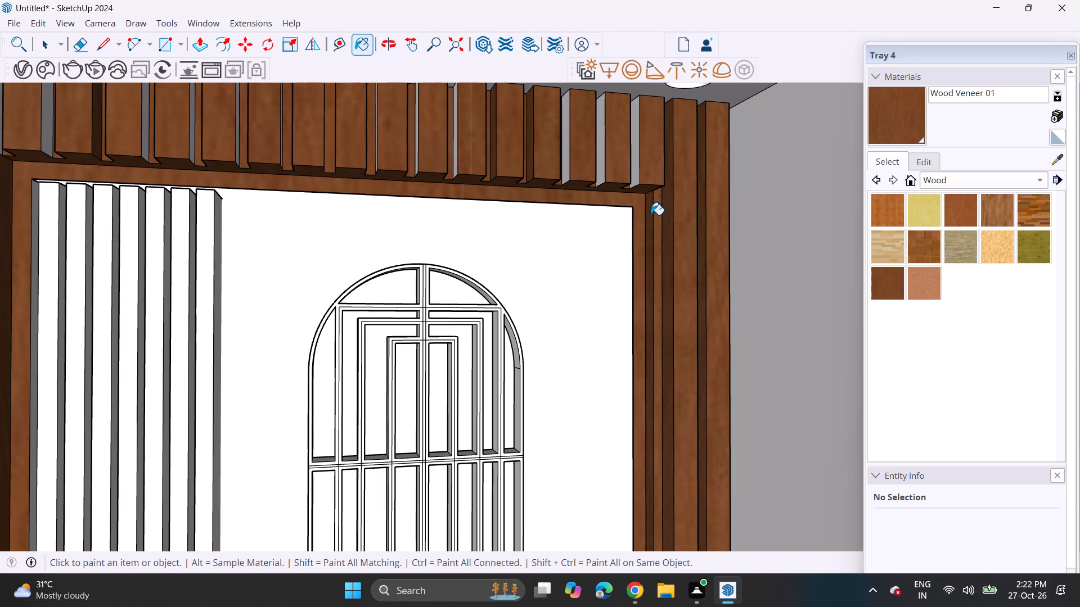
left_click(632, 152)
left_click(602, 158)
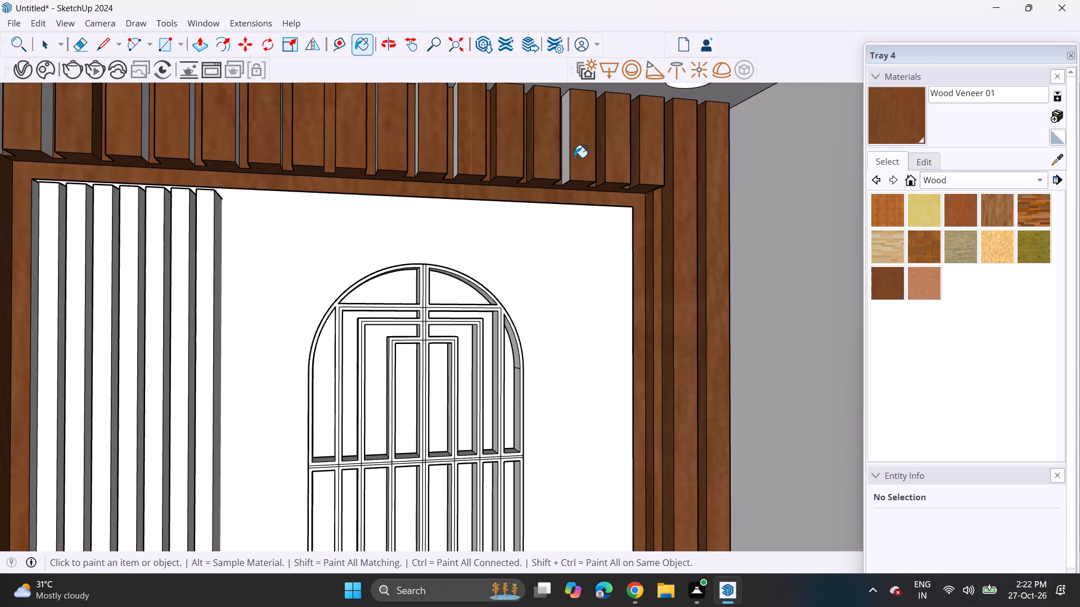
left_click(567, 153)
Paint the vertical slats on the handle side of the door with Wood Veneer 01.
middle_click_drag(533, 245, 485, 246)
middle_click_drag(422, 225, 630, 242, "shift")
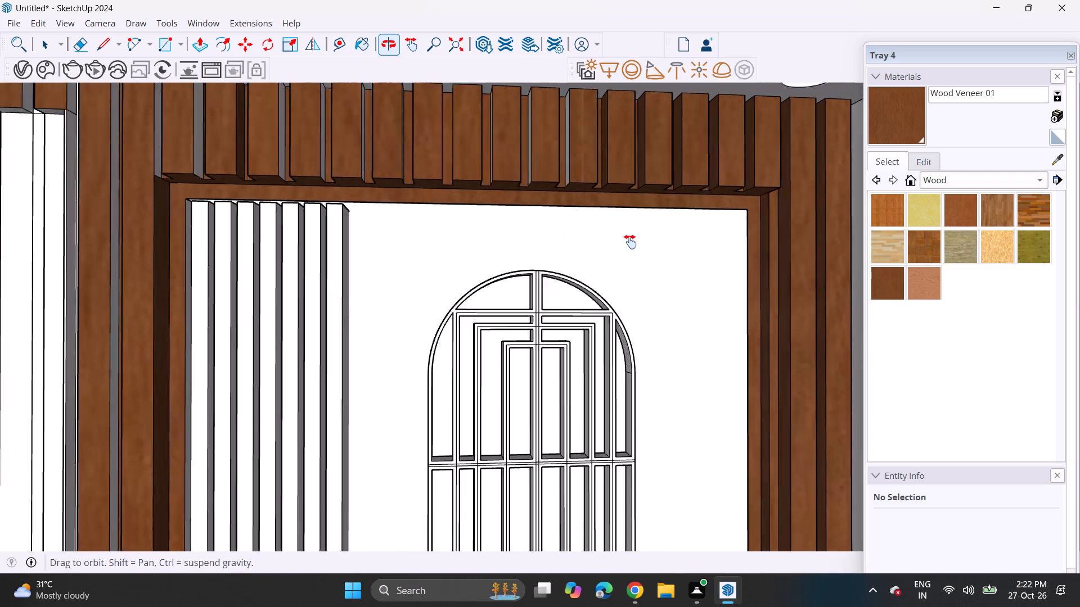
middle_click_drag(630, 242, 631, 243, "shift")
scroll(624, 244, "down", 8)
middle_click_drag(609, 365, 498, 205)
scroll(255, 440, "up", 4)
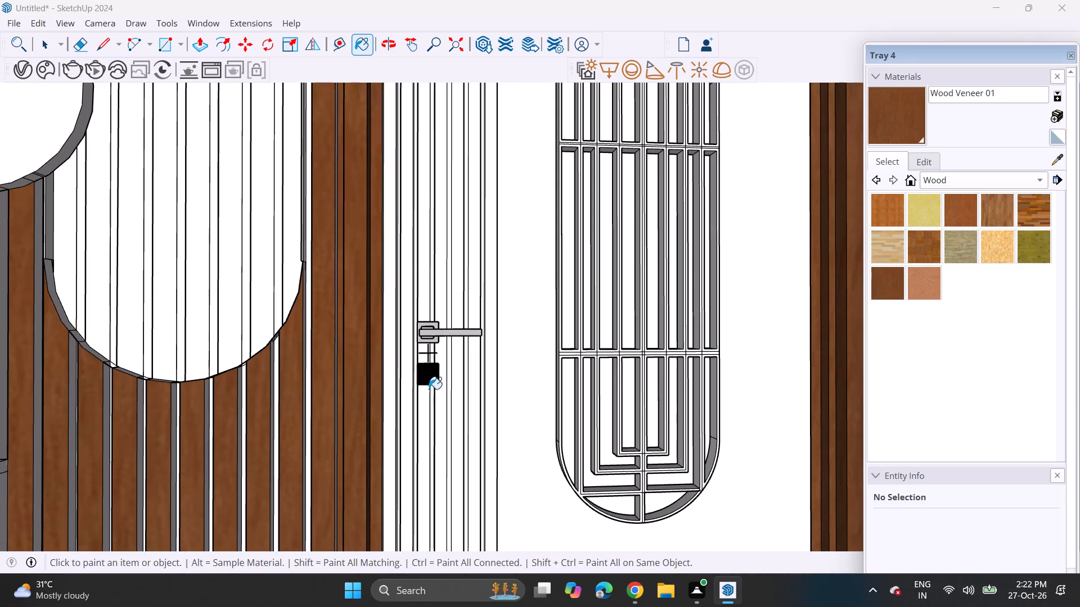
left_click(390, 395)
left_click(403, 399)
left_click(422, 410)
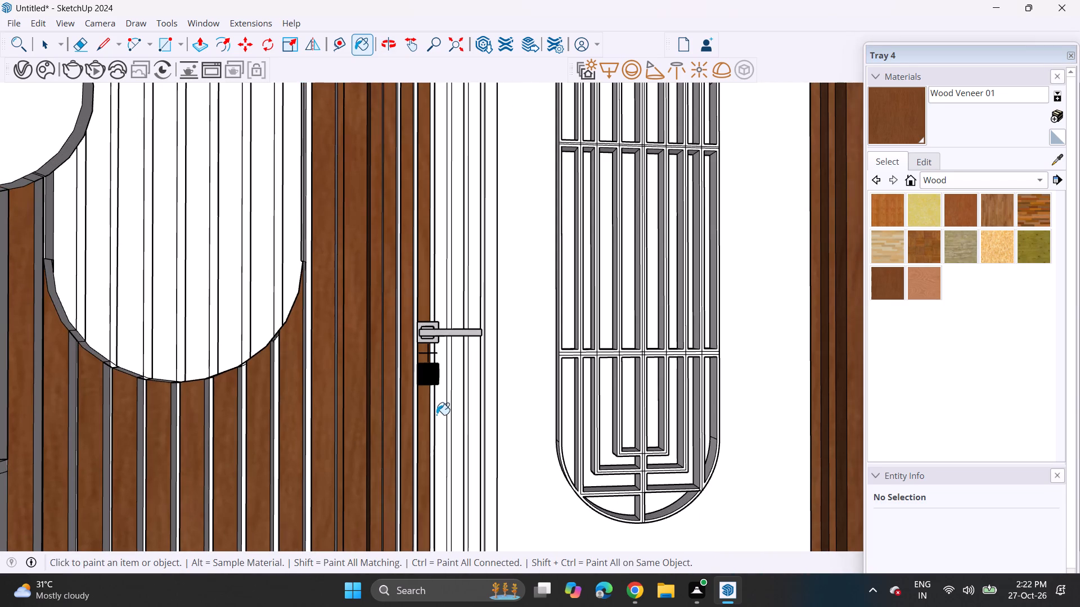
left_click(436, 414)
left_click(455, 417)
left_click(469, 418)
left_click(488, 419)
scroll(466, 434, "up", 1)
scroll(466, 434, "down", 7)
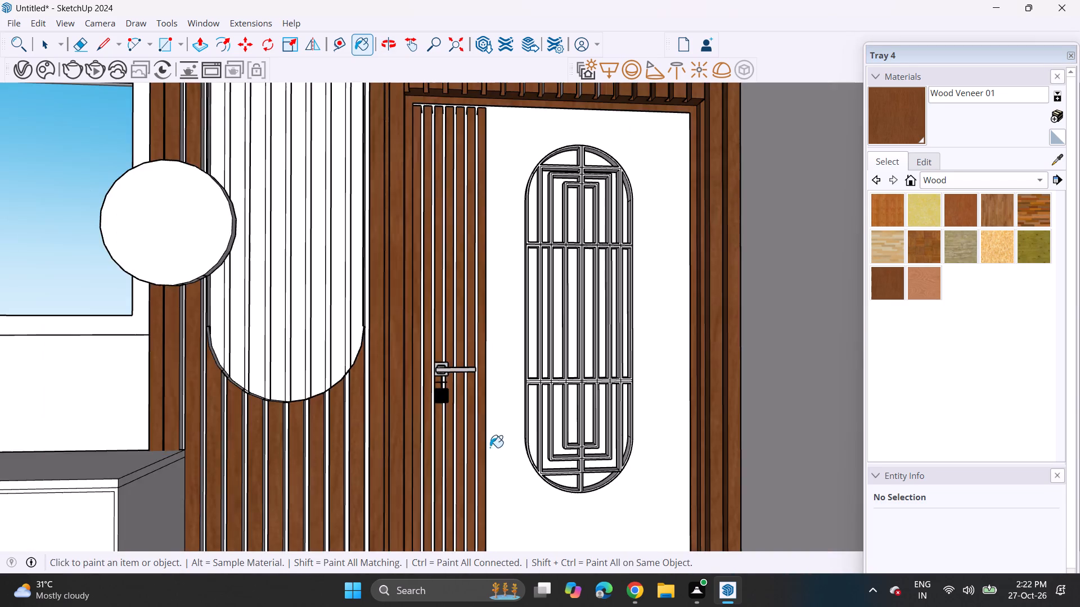
Paint the wall panel's gaps and slat sides between the window and the start of the arch's lower curve with Wood Veneer 01.
middle_click_drag(489, 447, 435, 339, "shift")
scroll(433, 336, "up", 1, "shift")
scroll(428, 336, "down", 6)
middle_click_drag(433, 372, 445, 404)
middle_click_drag(427, 373, 511, 436, "shift")
middle_click_drag(471, 407, 447, 398)
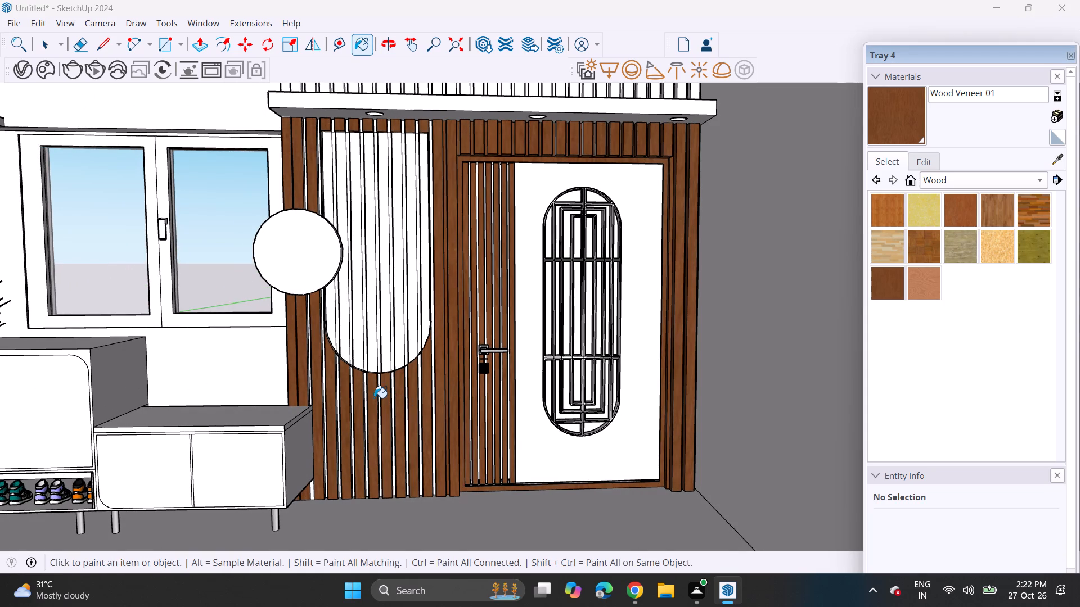
scroll(411, 431, "up", 1)
scroll(411, 431, "down", 1)
scroll(409, 431, "up", 2)
scroll(267, 410, "up", 3)
scroll(303, 359, "up", 13)
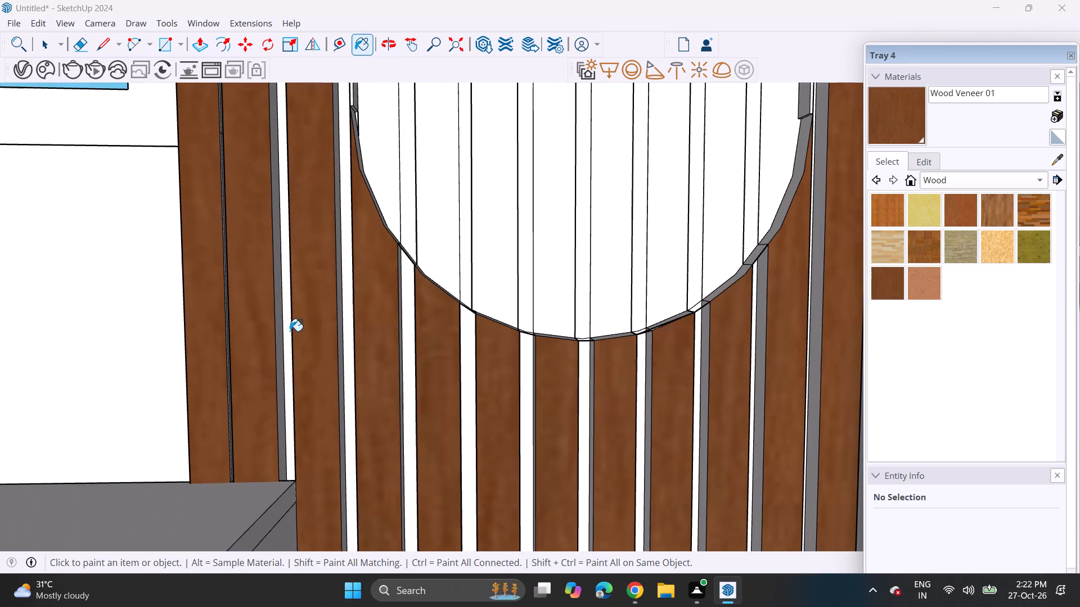
left_click(288, 328)
left_click(280, 323)
left_click(226, 343)
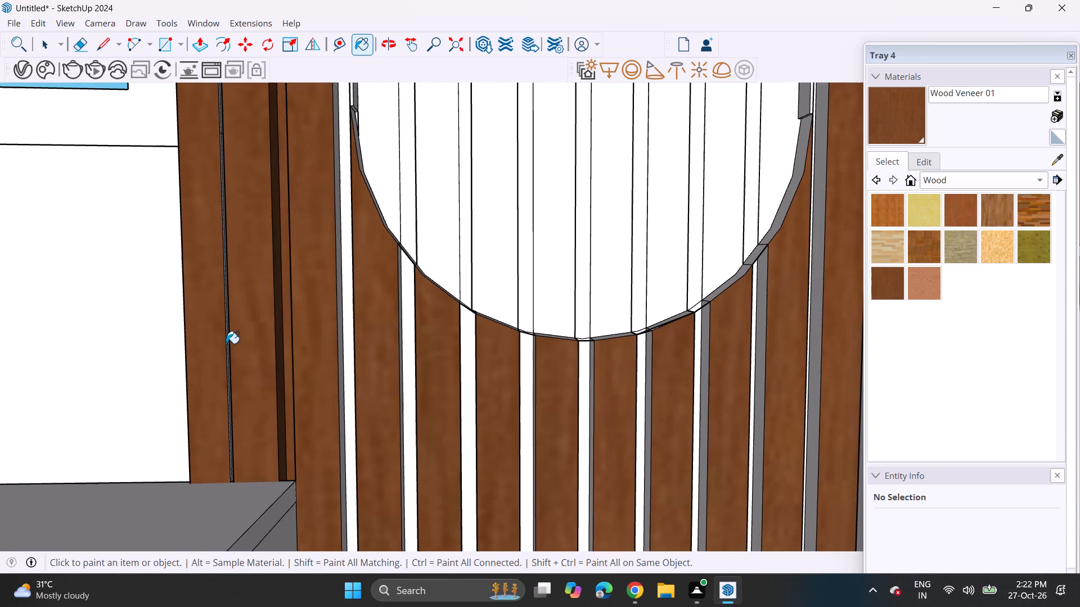
left_click(347, 379)
left_click(343, 377)
left_click(339, 368)
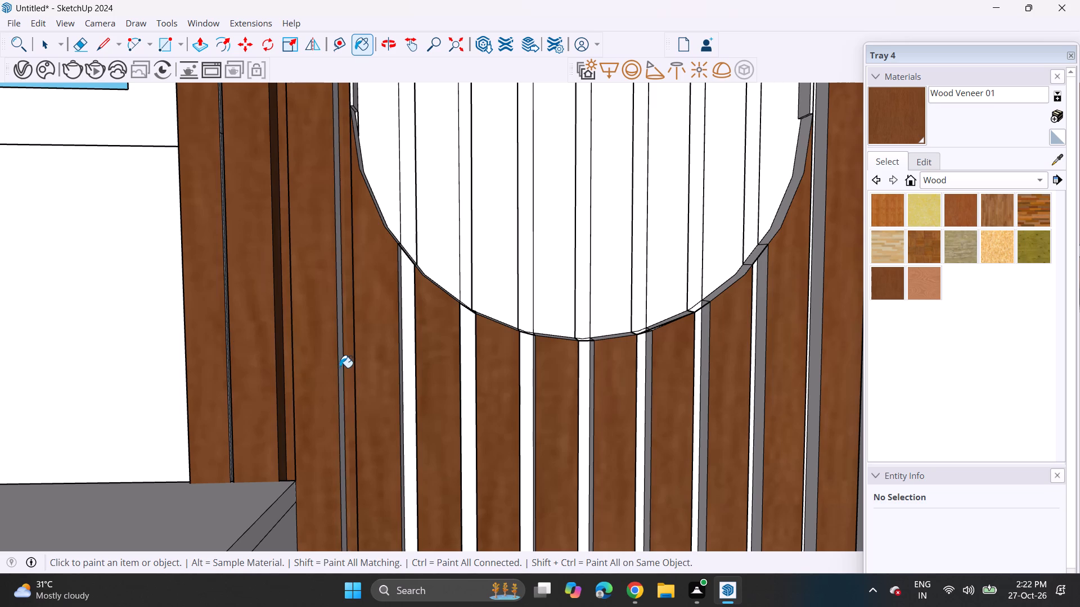
left_click(409, 396)
left_click(402, 389)
left_click(398, 383)
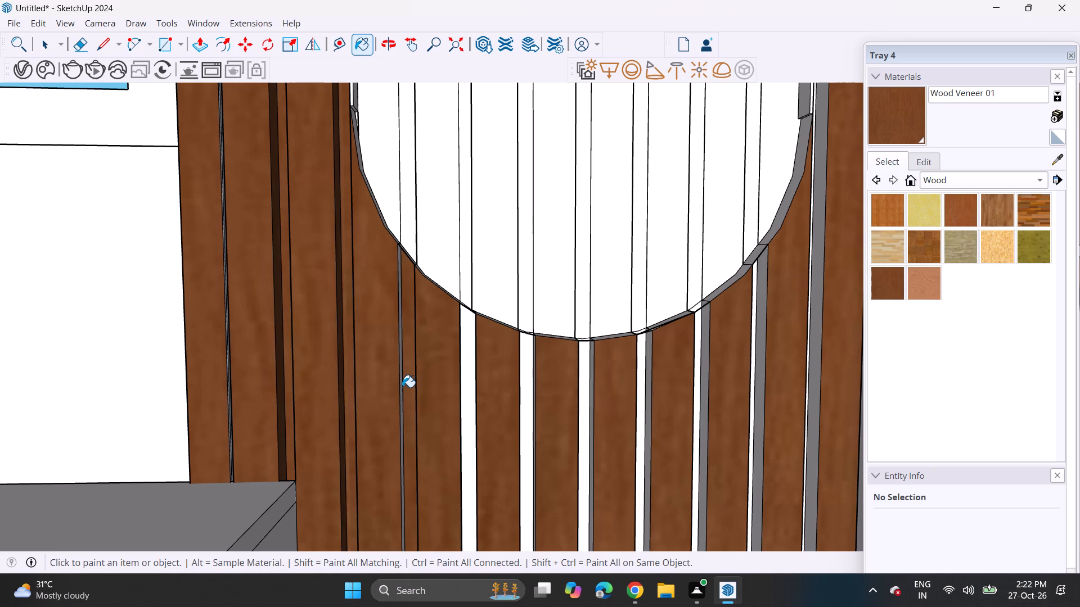
left_click(405, 389)
left_click(403, 387)
middle_click_drag(407, 407, 383, 404)
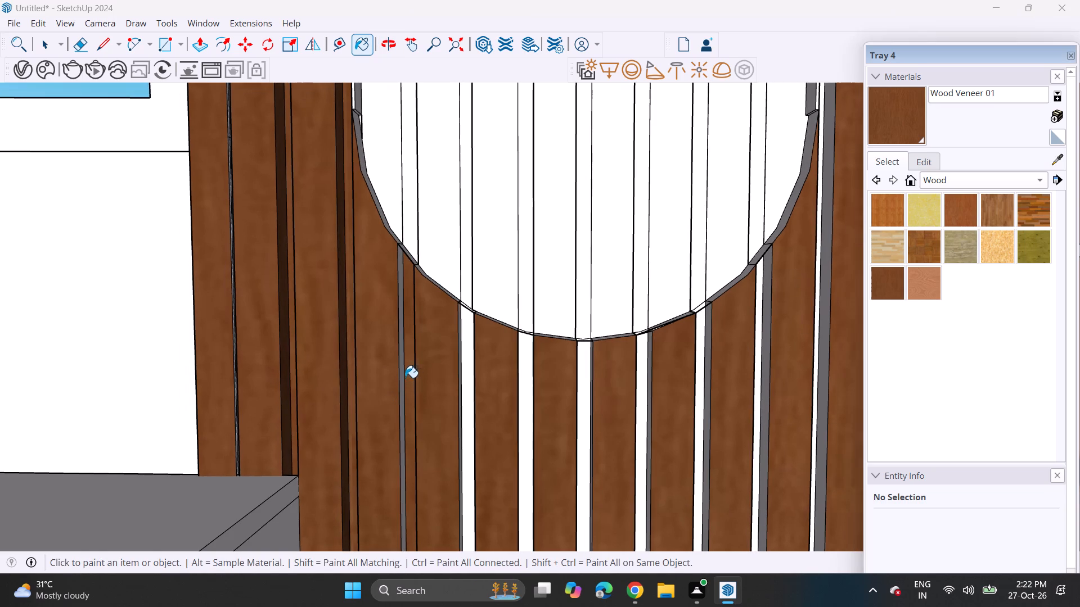
left_click(397, 372)
left_click(403, 374)
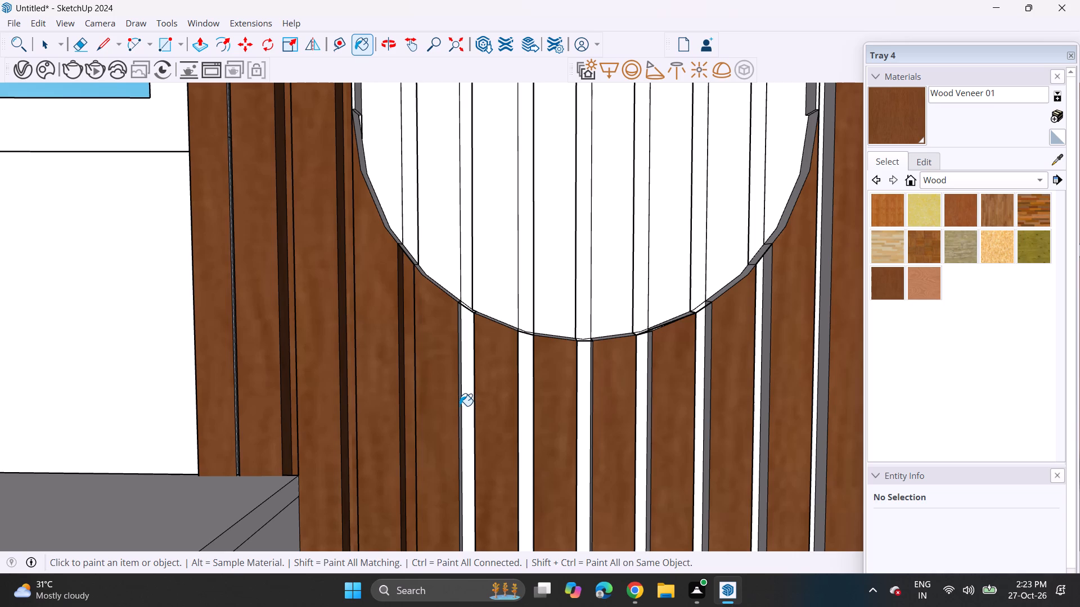
Fill the gaps and slat sides beneath the bottom of the arch's curve with Wood Veneer 01.
scroll(468, 433, "up", 1)
middle_click_drag(468, 433, 448, 447)
scroll(453, 409, "up", 1)
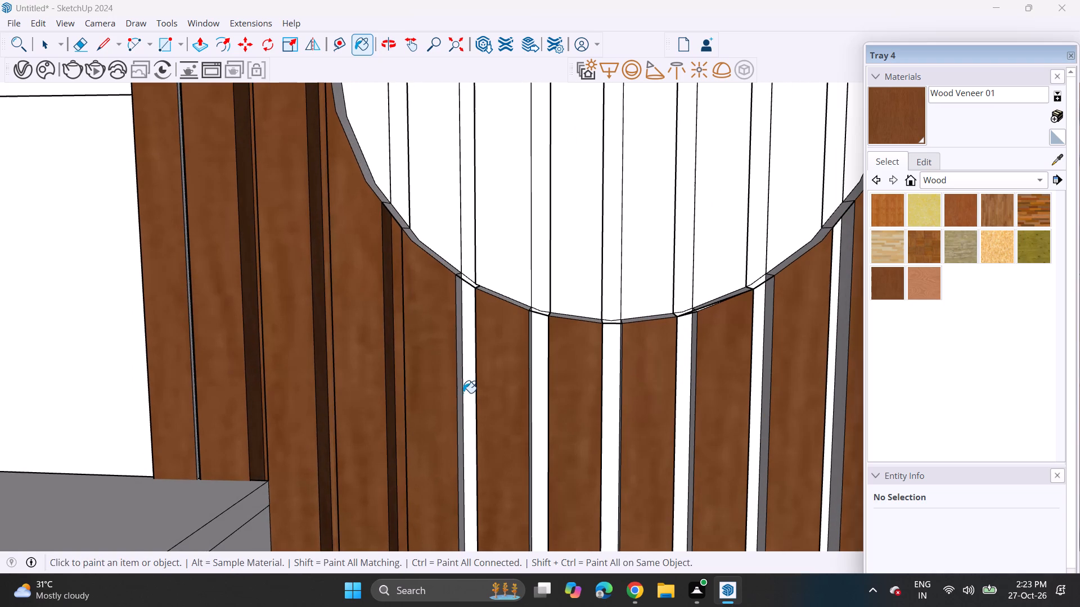
left_click(456, 387)
left_click(460, 388)
left_click(466, 388)
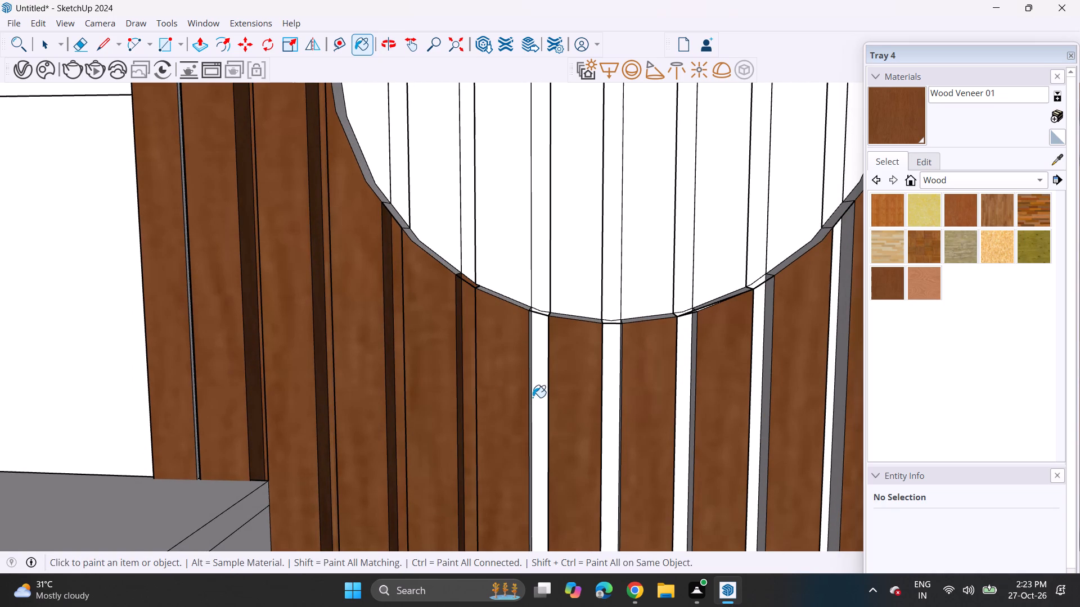
double_click(531, 396)
left_click(538, 399)
left_click(605, 406)
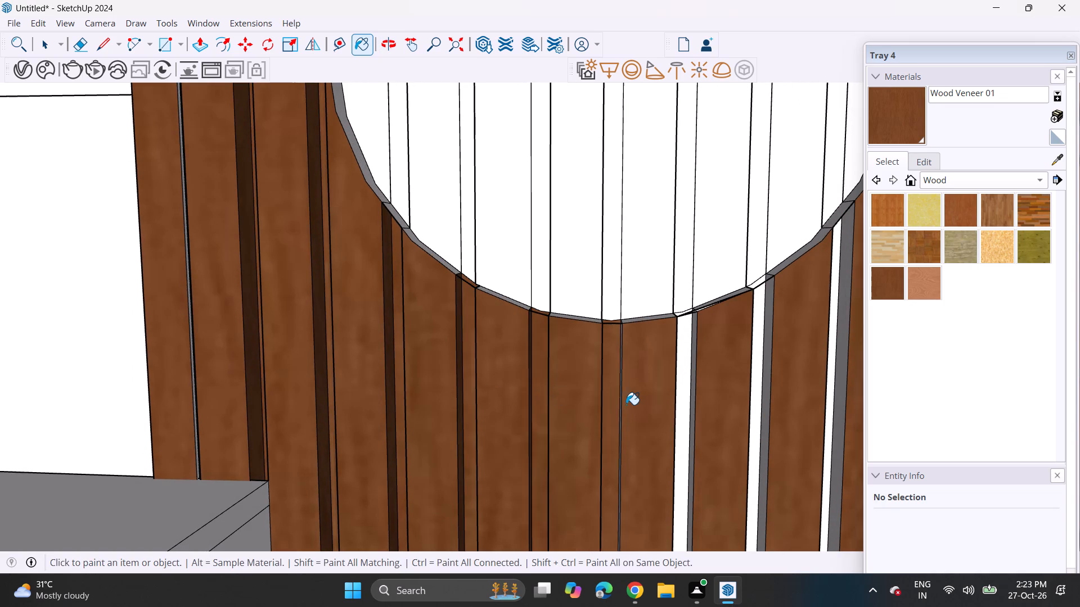
middle_click_drag(623, 405, 538, 416)
left_click(595, 409)
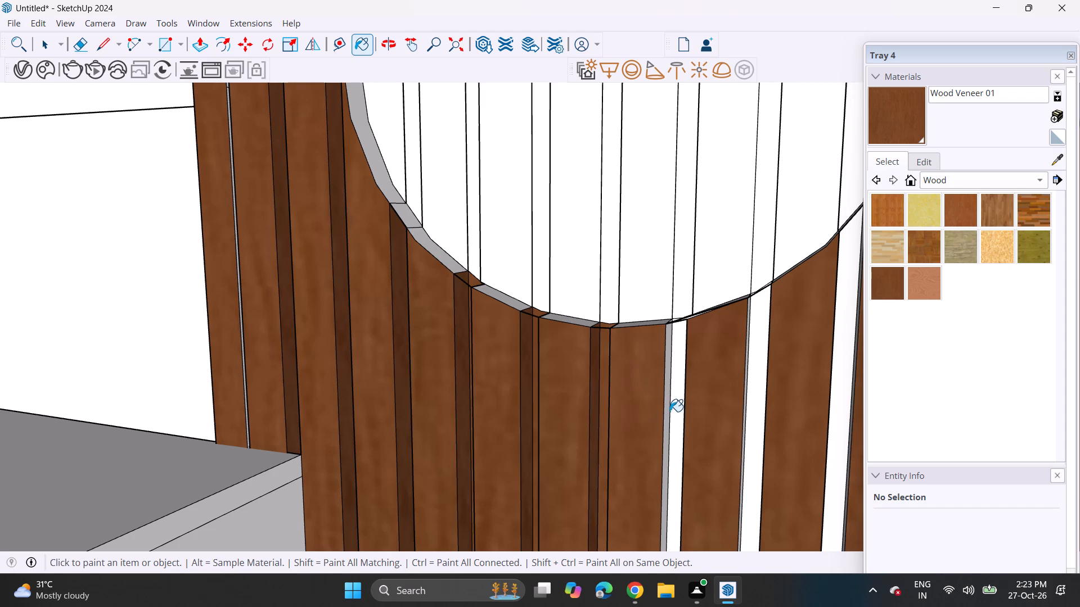
left_click(670, 411)
left_click(672, 403)
Paint the opposite sides of the slats beneath the bottom of the arch with Wood Veneer 01.
middle_click_drag(625, 410, 735, 388)
middle_click_drag(752, 395, 545, 420)
middle_click_drag(394, 450, 569, 421)
scroll(569, 421, "up", 1)
left_click(515, 414)
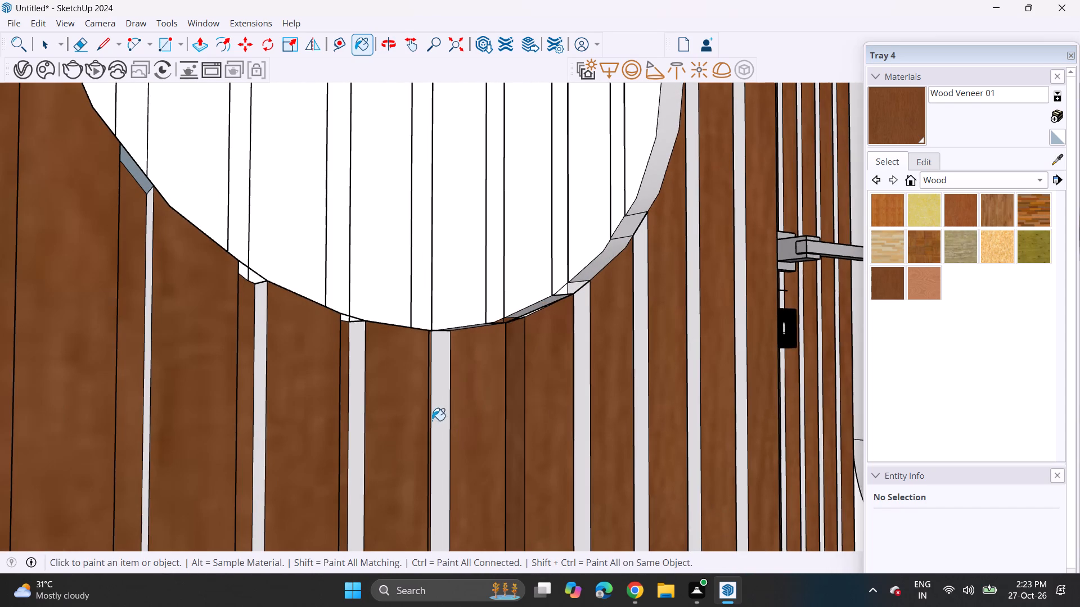
left_click(435, 420)
left_click(354, 431)
left_click(260, 425)
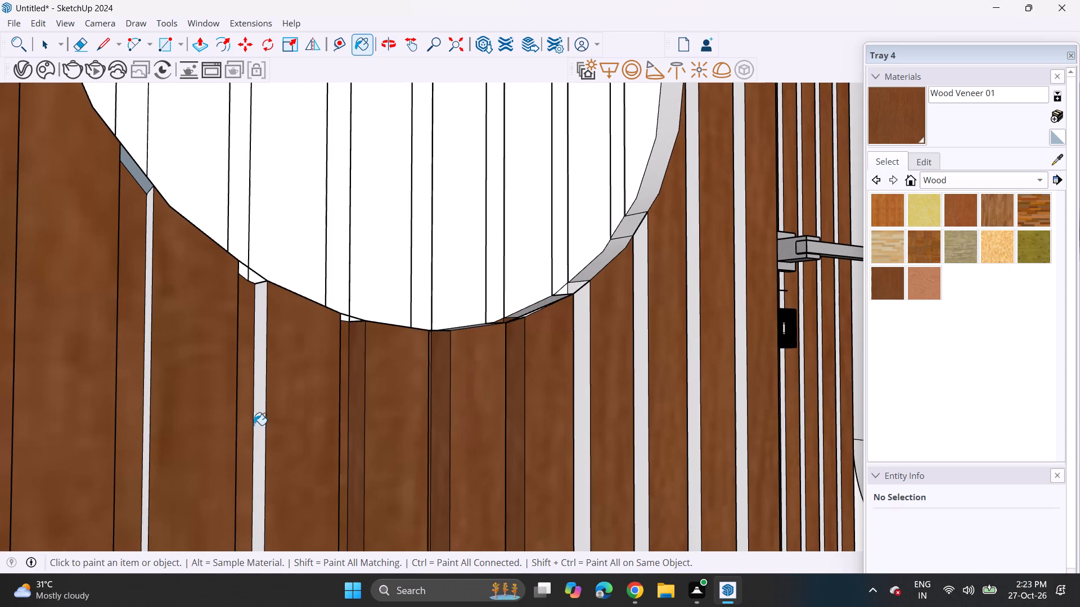
left_click(145, 438)
Paint the gaps and slat sides from the arch's door-side curve to the door frame with Wood Veneer 01.
middle_click_drag(418, 446, 52, 456, "shift")
left_click(260, 403)
left_click(269, 404)
left_click(274, 403)
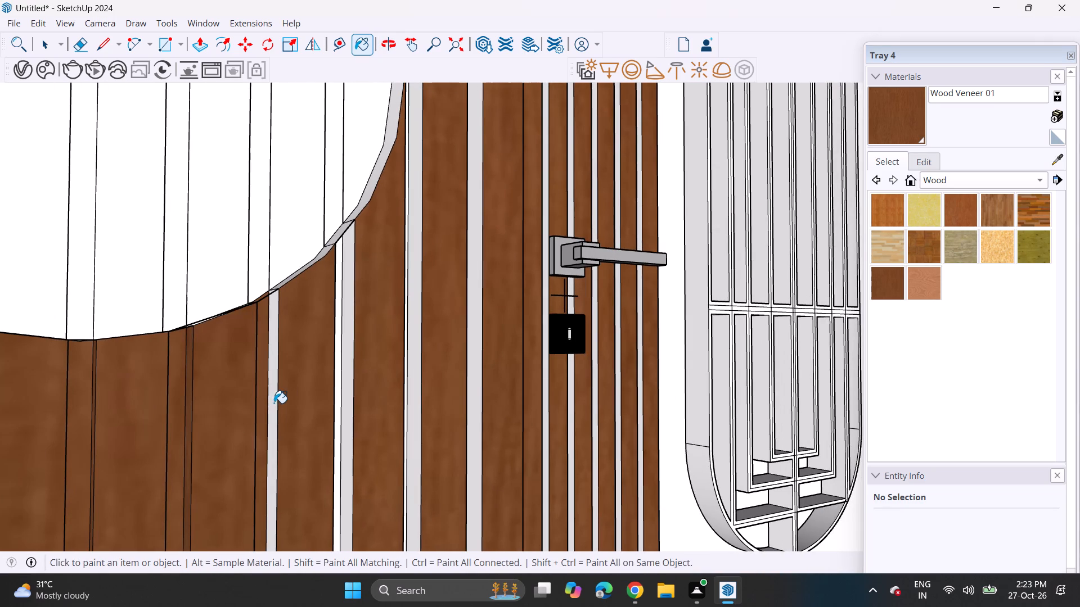
left_click(340, 370)
left_click(345, 366)
left_click(407, 338)
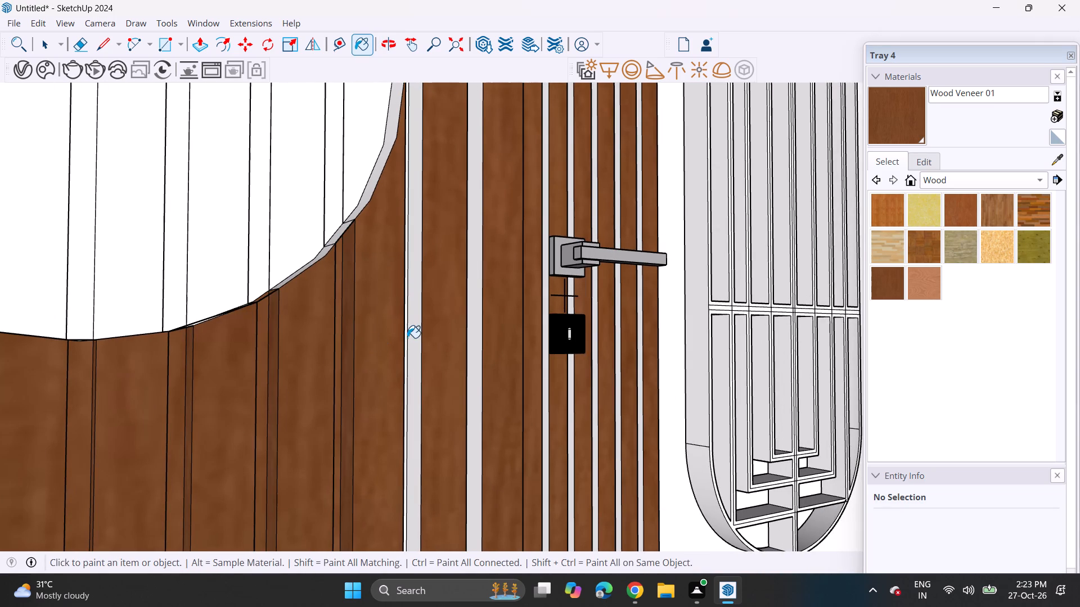
left_click(411, 336)
middle_click_drag(425, 346, 393, 363)
left_click(372, 347)
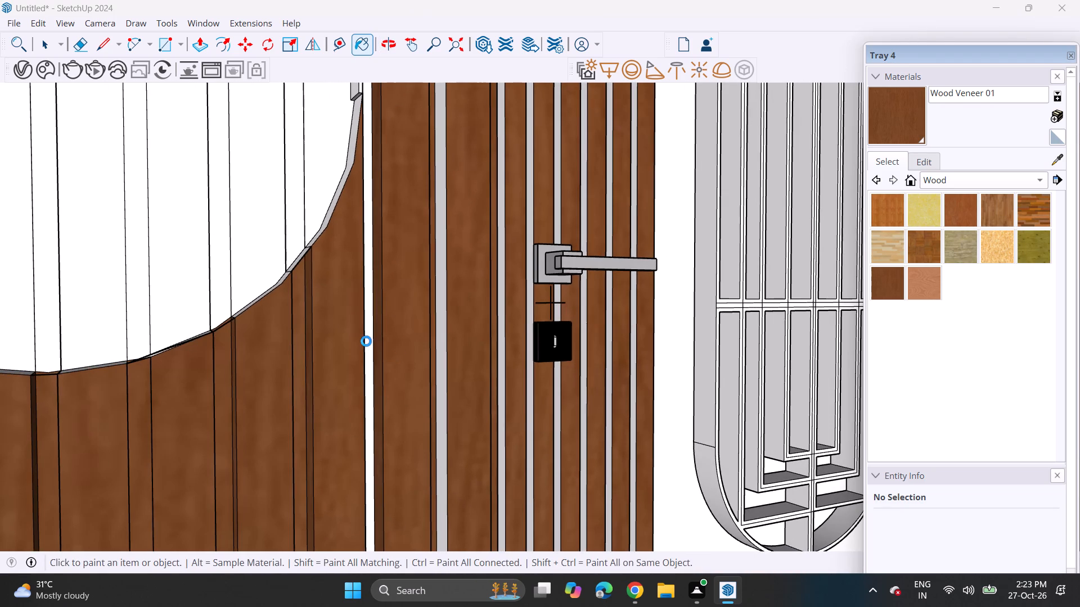
left_click(374, 354)
left_click(366, 360)
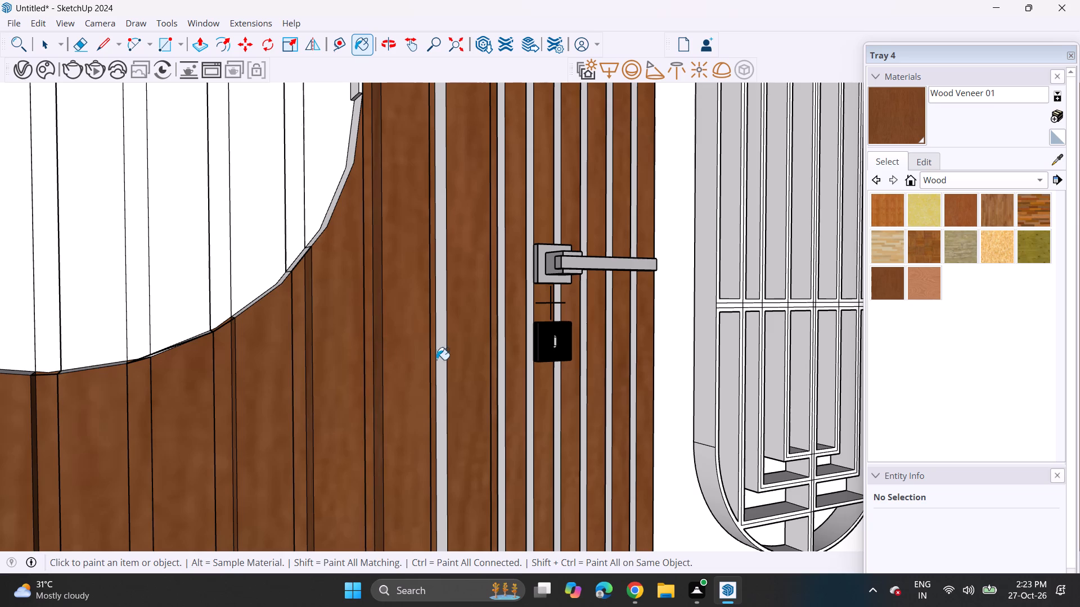
left_click(441, 347)
left_click(499, 346)
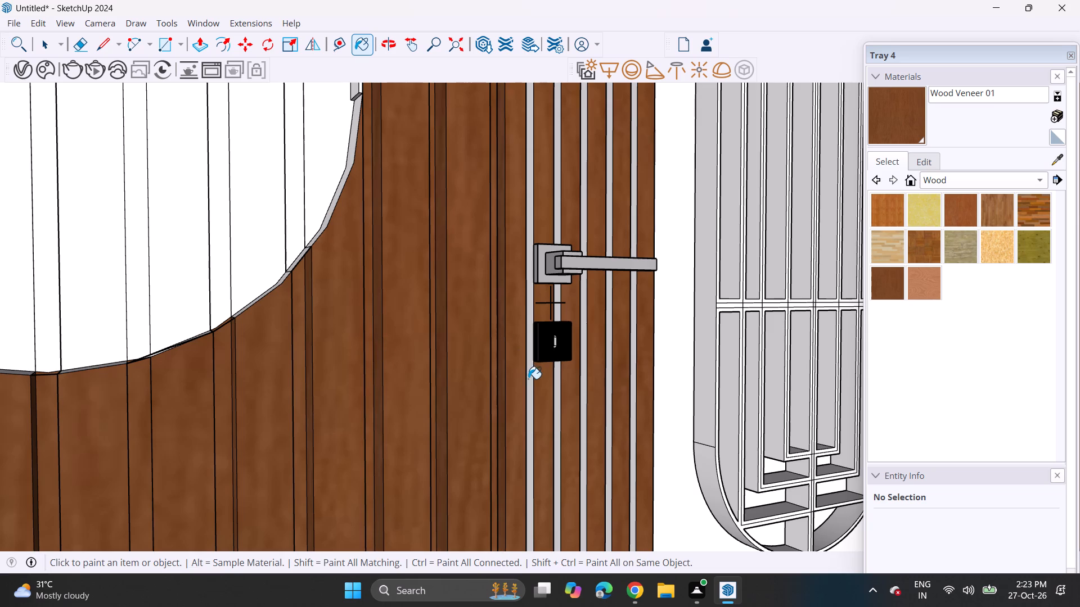
Paint the exposed grey sides of the door slats around the handle with Wood Veneer 01.
left_click(530, 380)
left_click(555, 391)
left_click(583, 397)
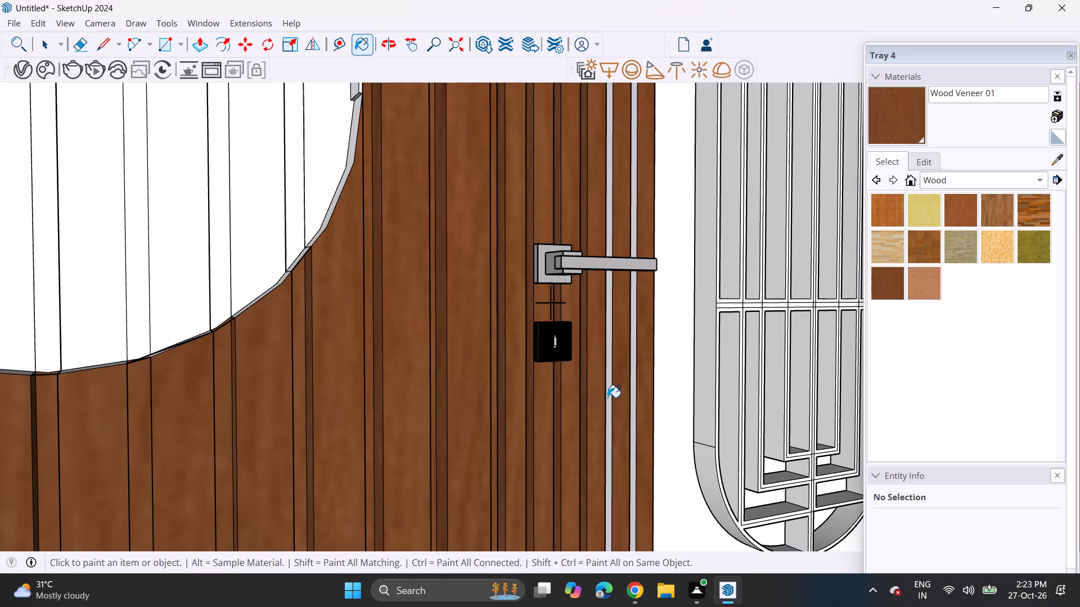
left_click(607, 396)
left_click(634, 391)
Paint the remaining grey slat sides on the wall between the arch's door-side curve and the door with Wood Veneer 01.
middle_click_drag(639, 409, 514, 404)
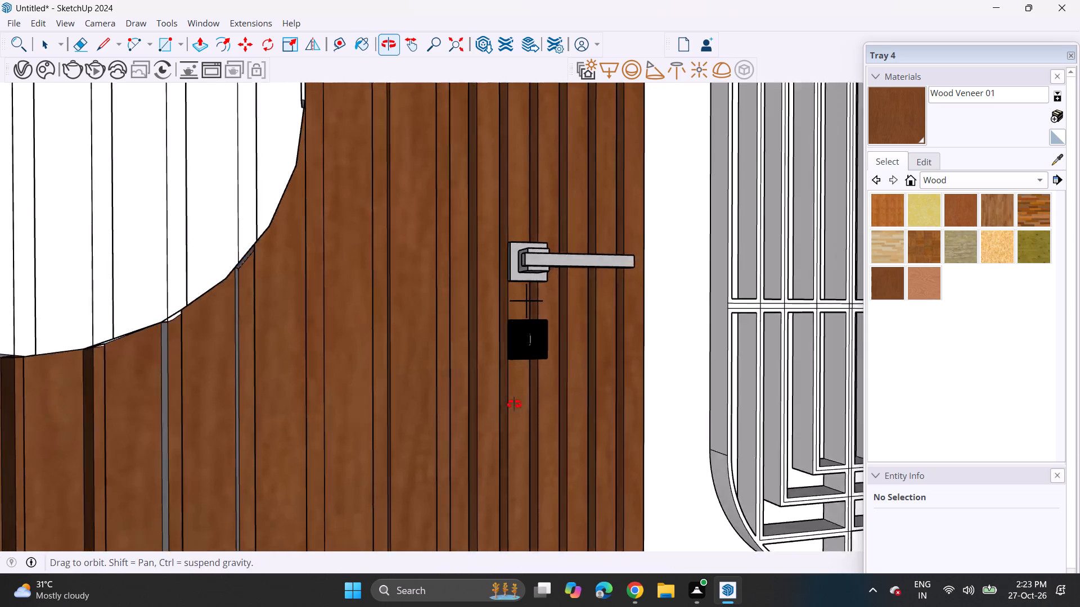
middle_click_drag(514, 404, 465, 404)
scroll(421, 387, "down", 4)
middle_click_drag(485, 391, 422, 397)
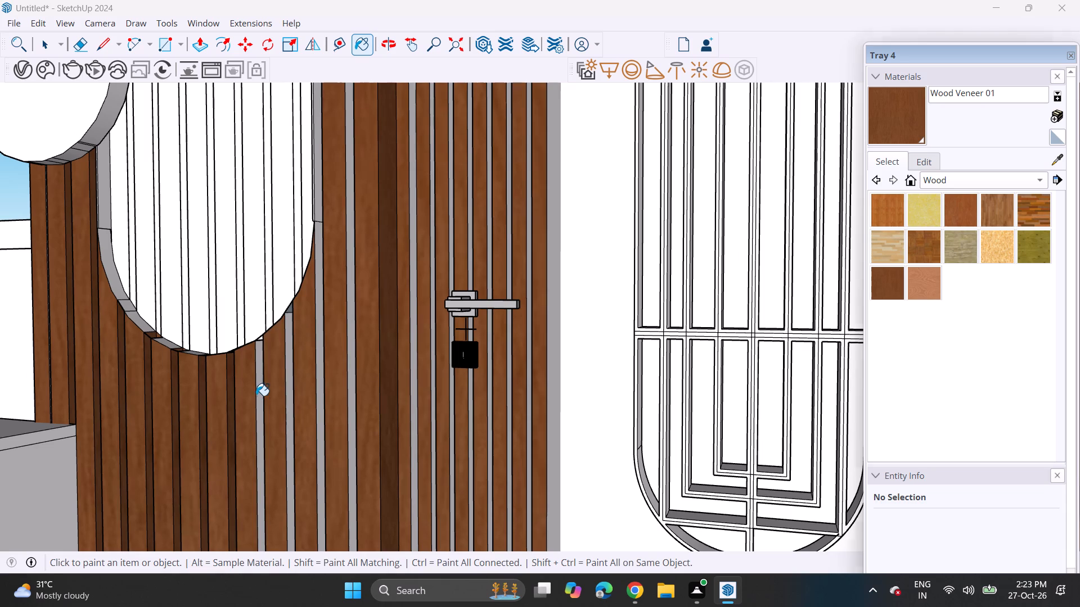
left_click(255, 396)
left_click(291, 389)
left_click(315, 382)
left_click(319, 379)
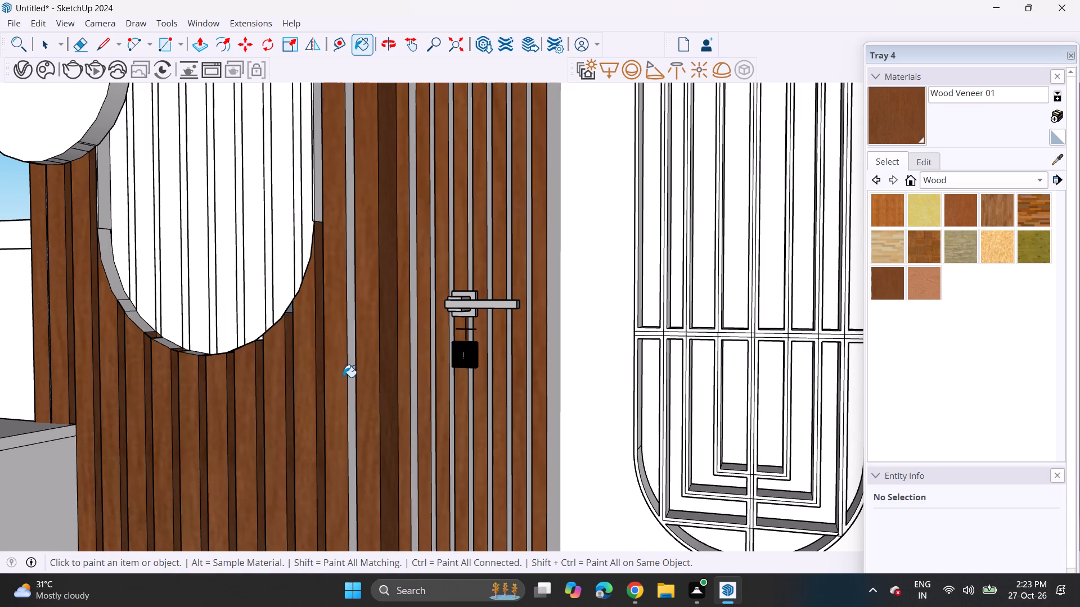
left_click(352, 369)
Paint the opposite sides of the door slats and the outer side of the last slat with Wood Veneer 01.
left_click(415, 368)
left_click(434, 396)
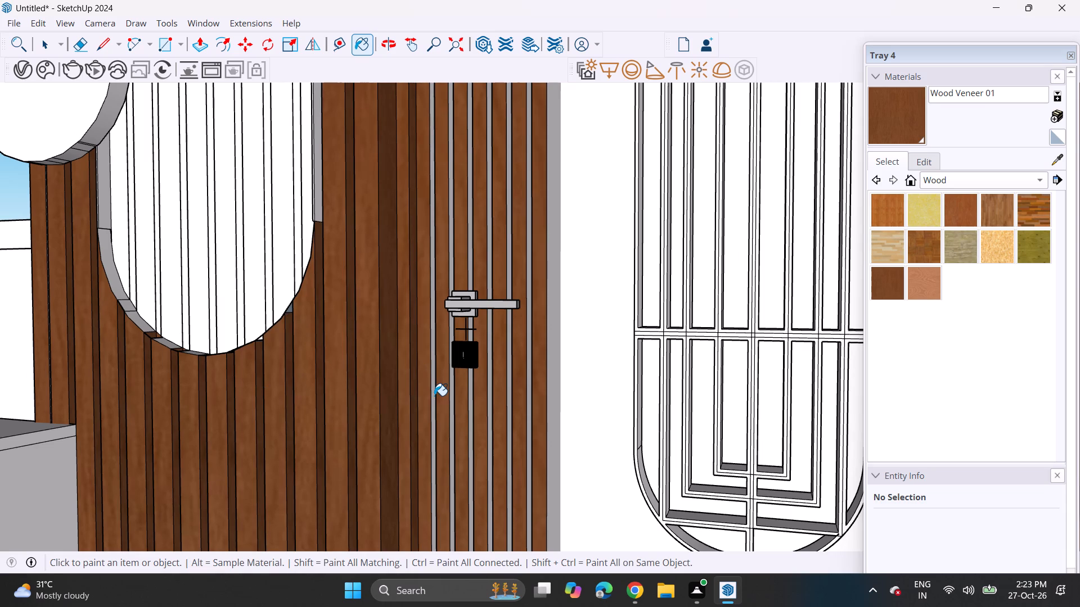
left_click(454, 405)
double_click(454, 404)
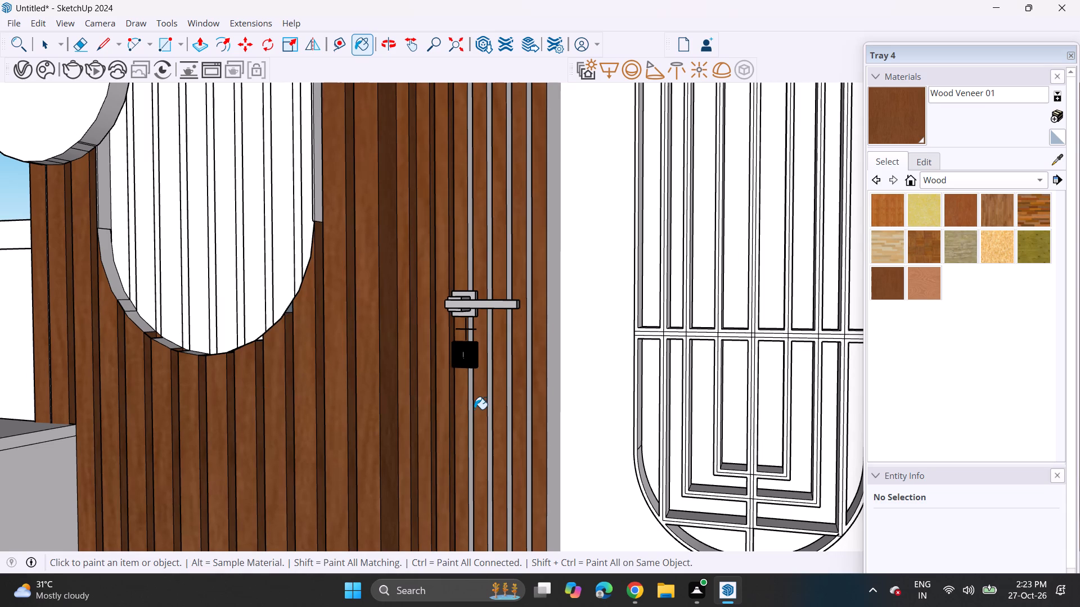
left_click(474, 409)
left_click(471, 407)
left_click(491, 411)
left_click(510, 411)
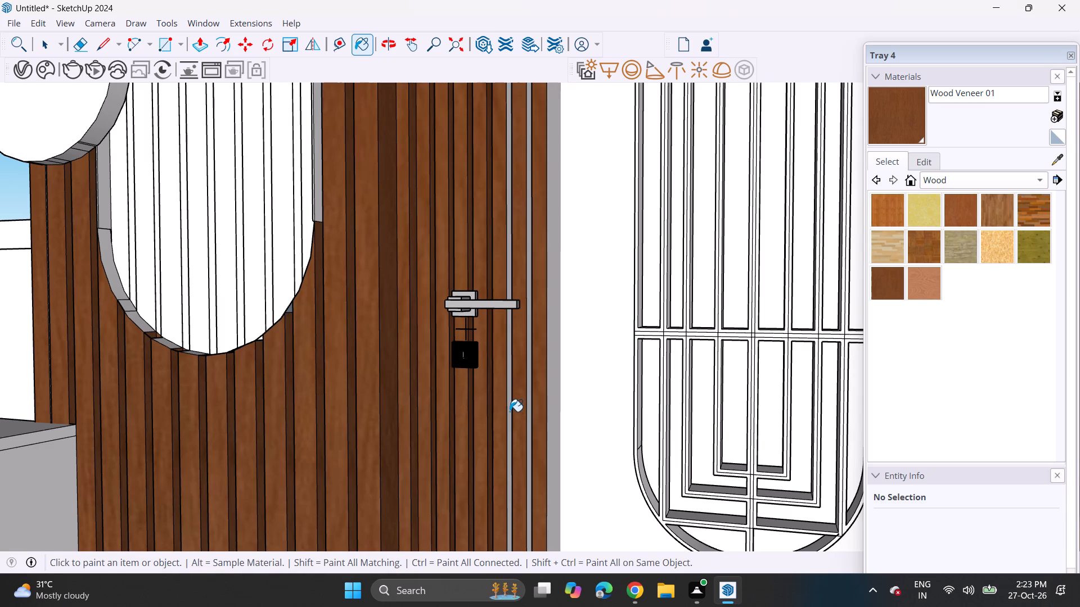
left_click(528, 404)
left_click(529, 398)
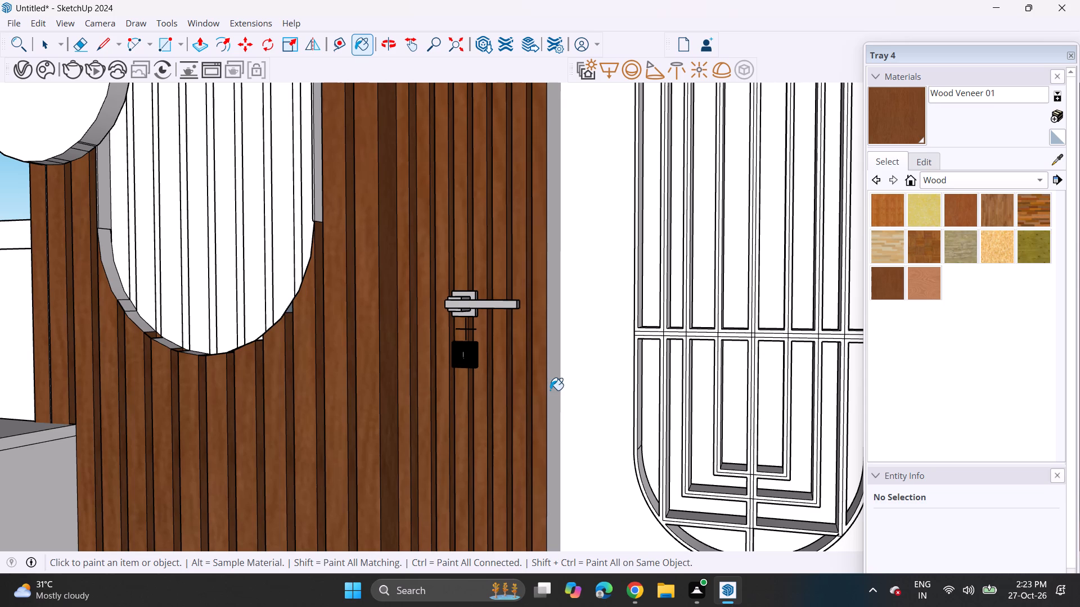
left_click(550, 390)
scroll(244, 329, "up", 1)
middle_click_drag(292, 338, 397, 531, "shift")
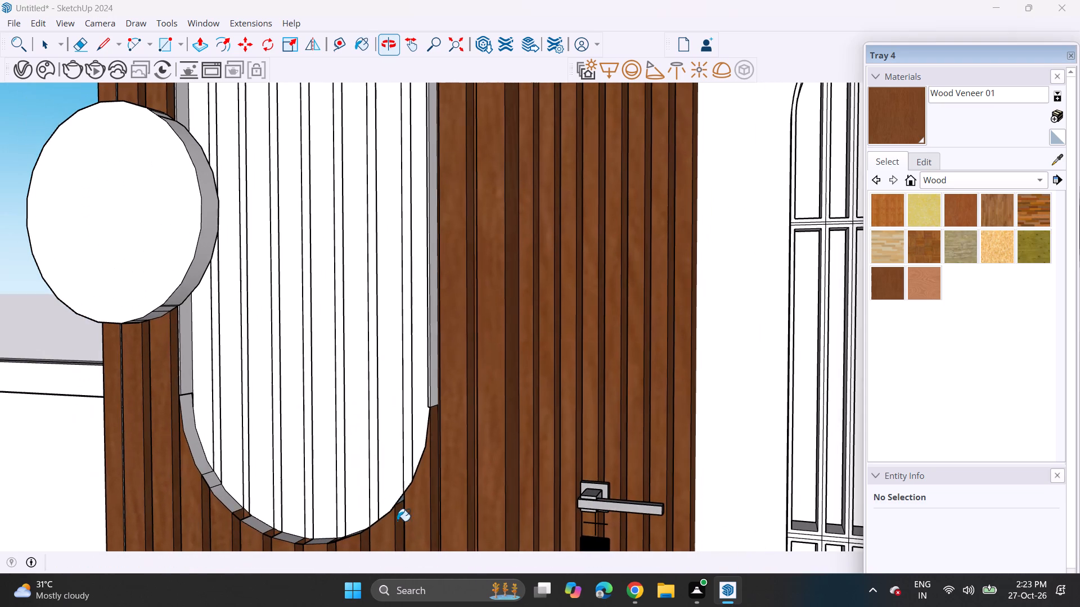
Paint the straight door-side inner edge of the arched wall recess with Wood Veneer 01.
left_click(429, 342)
left_click(431, 351)
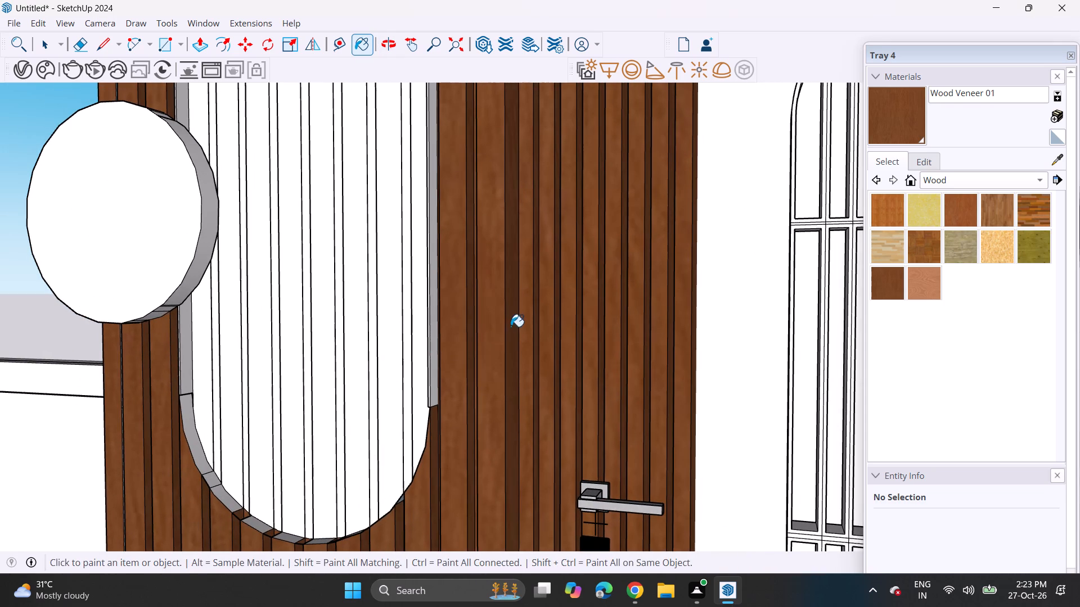
scroll(462, 338, "up", 5)
left_click(414, 338)
Paint the arch's window-side inner edge and the white slat gaps below the round disc with Wood Veneer 01.
middle_click_drag(337, 382, 436, 365)
scroll(419, 366, "down", 1)
scroll(418, 370, "up", 1)
scroll(418, 372, "down", 5)
middle_click_drag(208, 419, 482, 391, "shift")
middle_click_drag(353, 391, 438, 393)
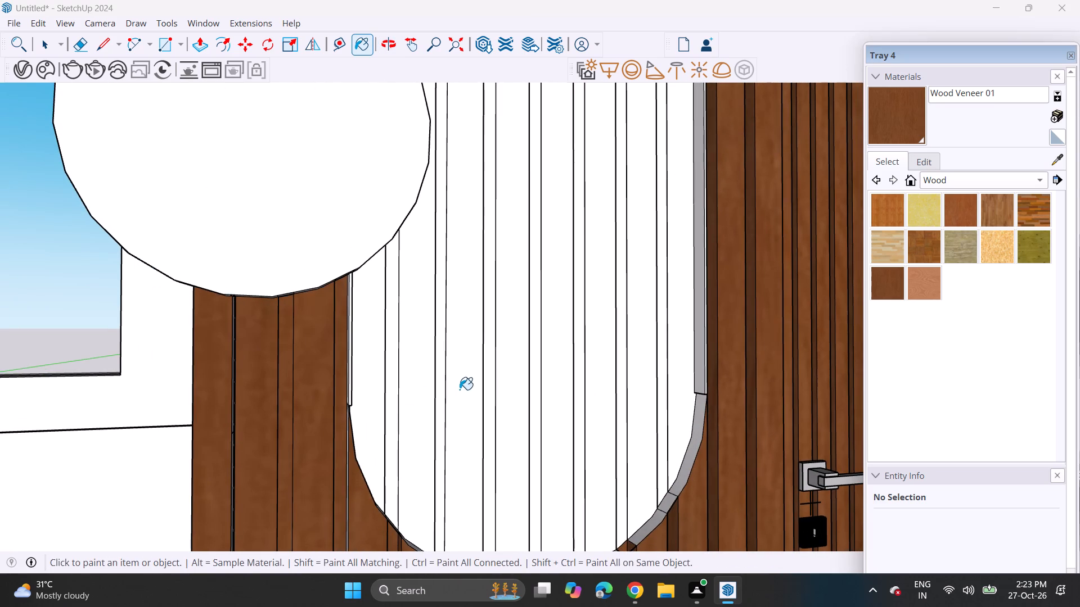
middle_click_drag(314, 383, 448, 395)
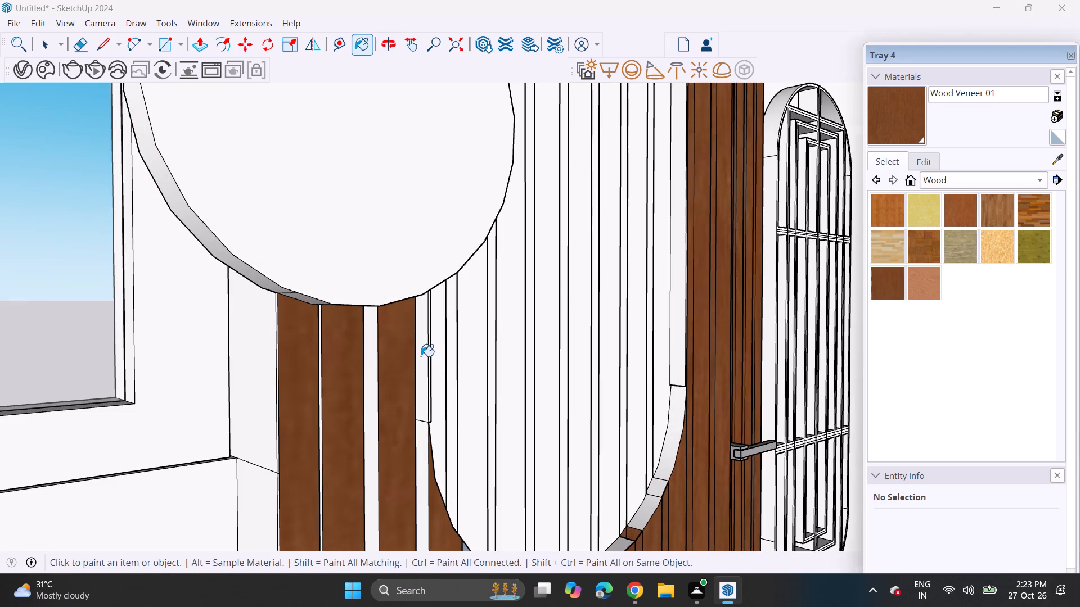
left_click(421, 356)
left_click(372, 366)
left_click(419, 451)
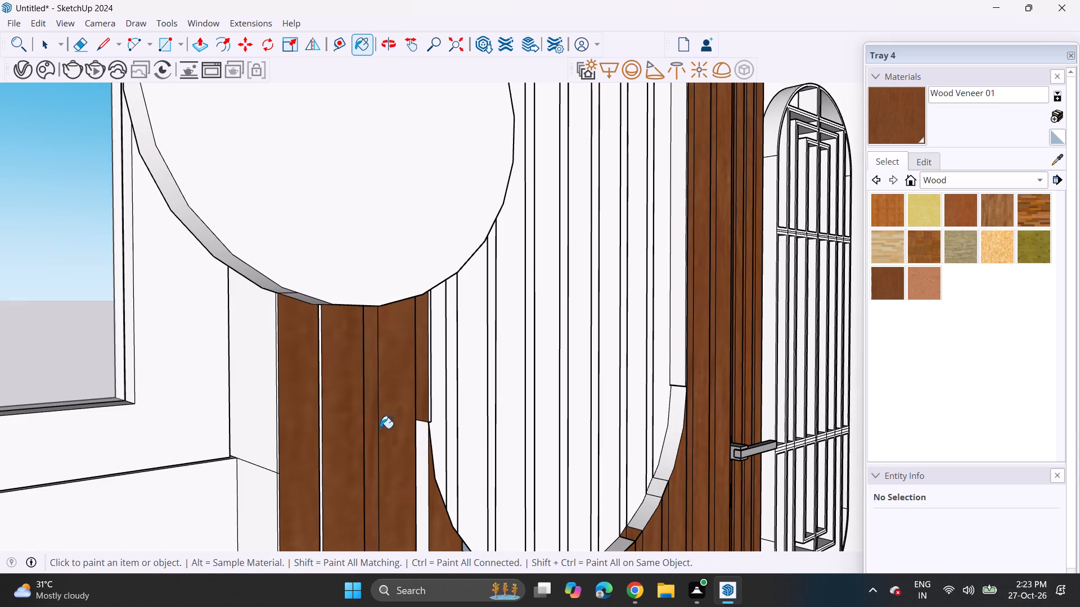
left_click(319, 402)
left_click(321, 396)
Paint the front face of the round disc beside the arch with Wood Veneer 01.
left_click(352, 273)
Paint the white gaps between the door slats and the door panel around the grille with Wood Veneer 01.
middle_click_drag(383, 276, 361, 276)
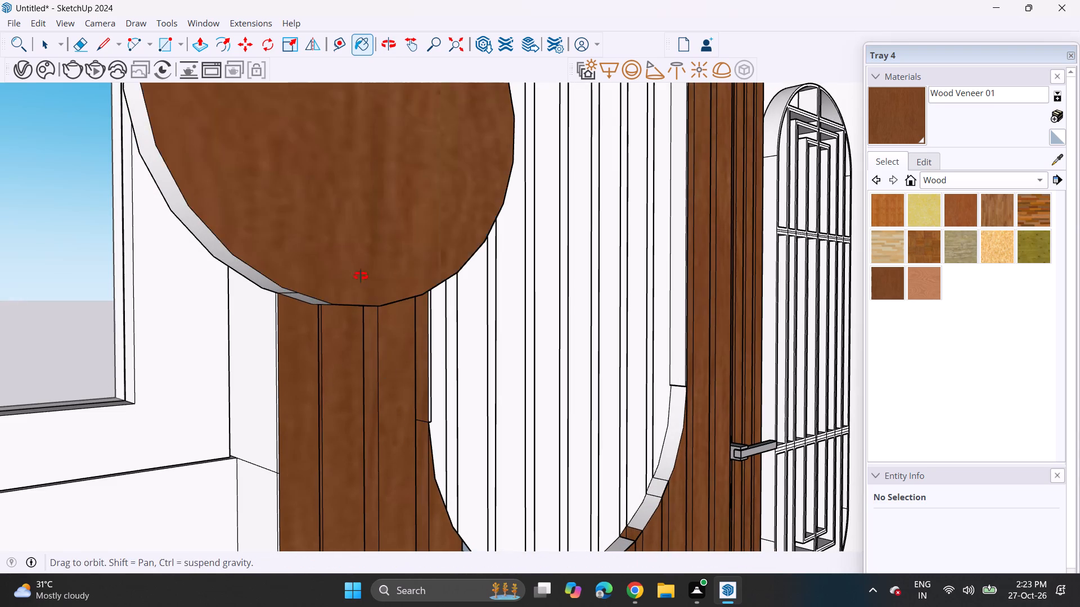
middle_click_drag(361, 276, 175, 283)
scroll(167, 262, "down", 15)
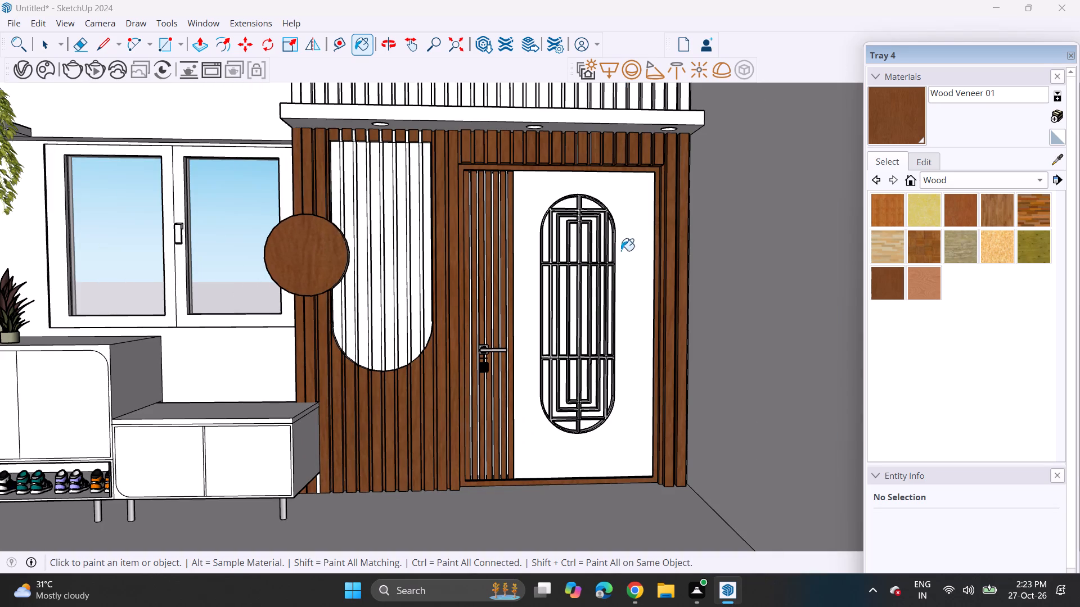
scroll(471, 315, "up", 17)
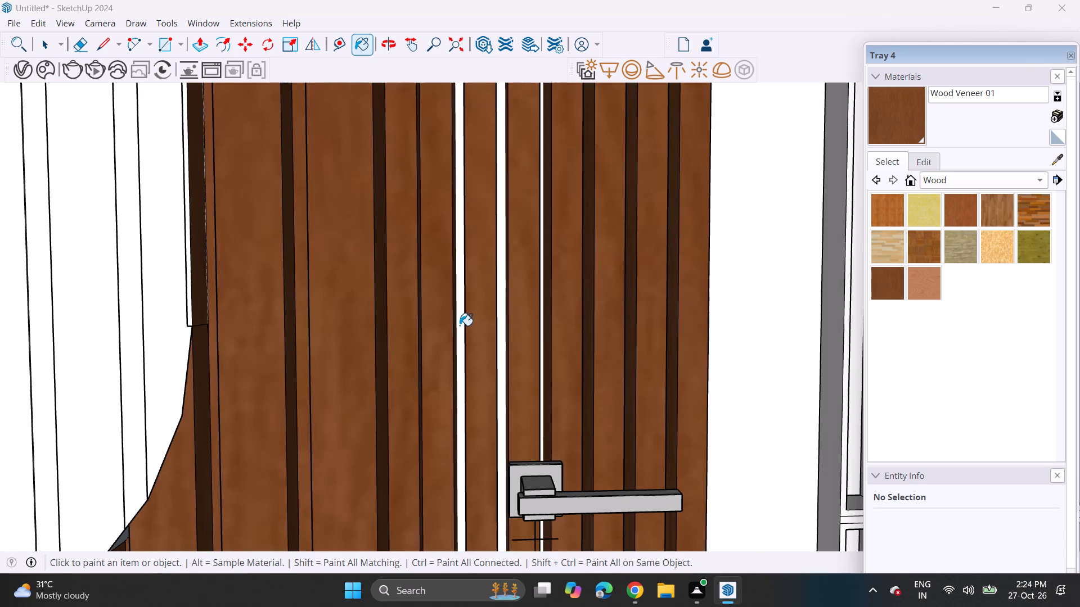
left_click(460, 325)
Paint the first slats above the ledge at the window end with Wood Veneer 01.
scroll(488, 330, "down", 8)
scroll(488, 330, "up", 1)
scroll(488, 332, "down", 1)
scroll(488, 332, "up", 1)
scroll(488, 332, "down", 8)
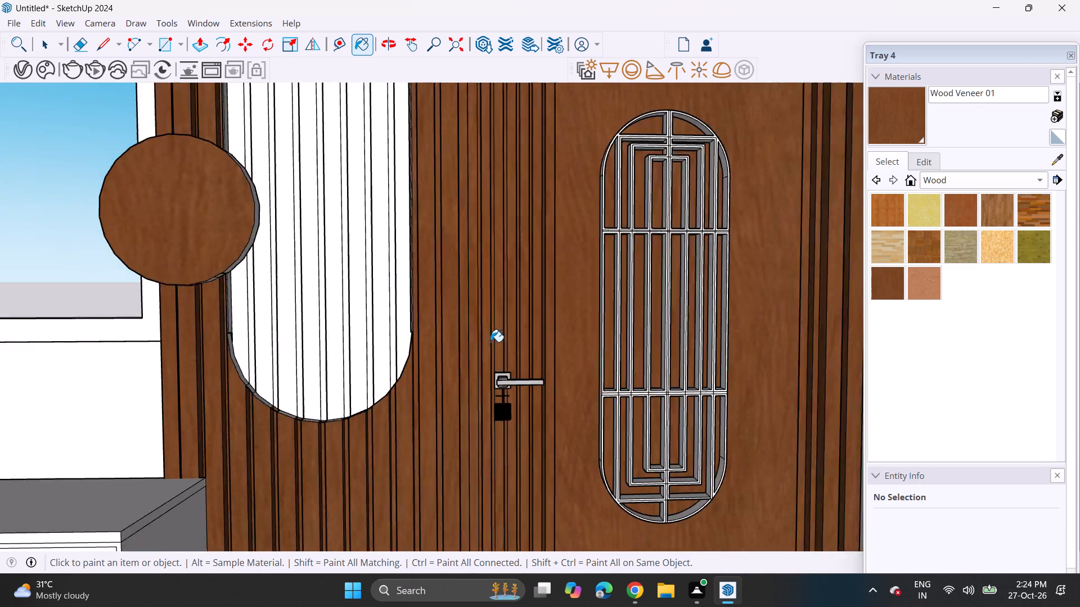
scroll(490, 342, "down", 3)
scroll(491, 342, "up", 1)
scroll(521, 330, "down", 3)
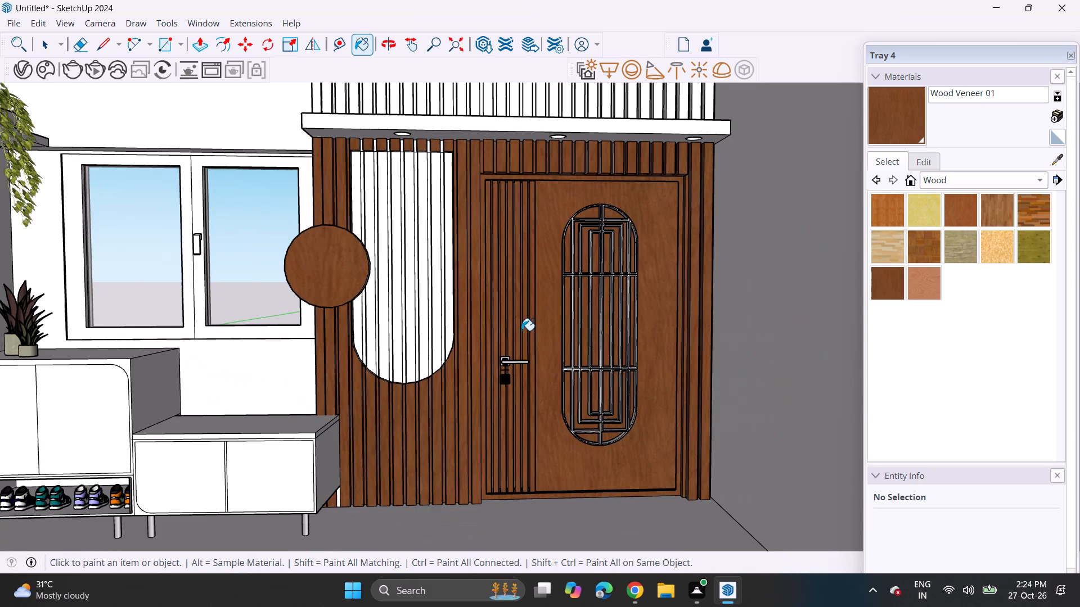
middle_click_drag(508, 228, 517, 298)
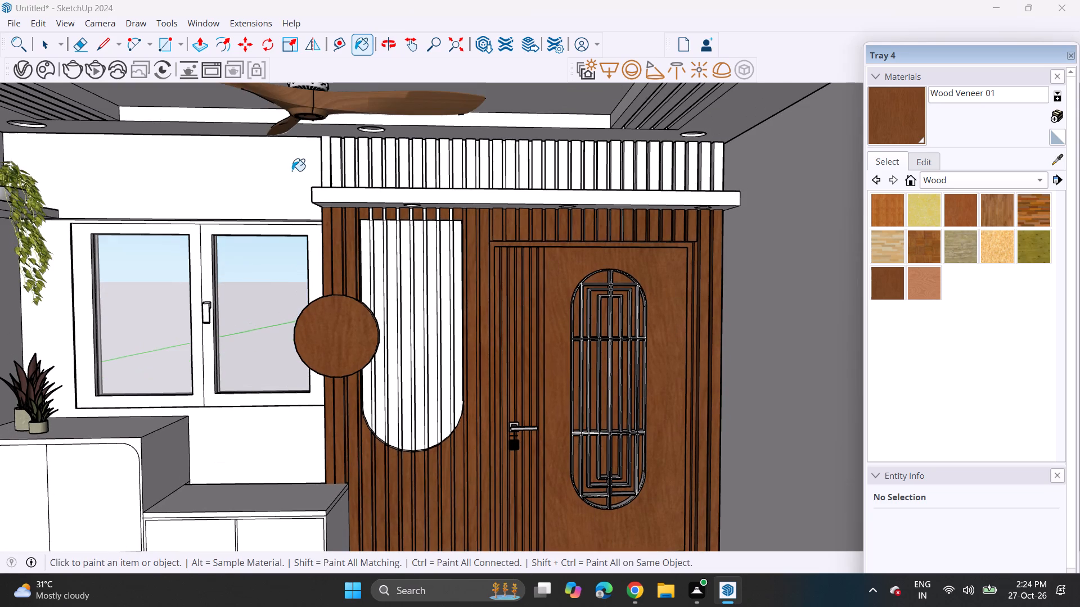
scroll(301, 172, "up", 2)
left_click(330, 153)
left_click(339, 156)
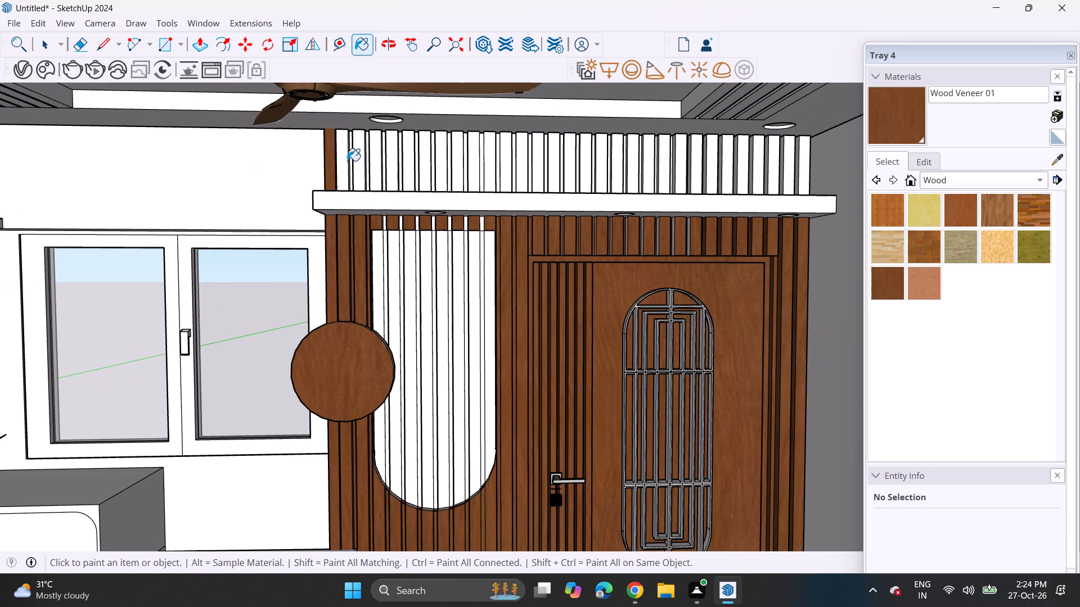
left_click(358, 164)
Paint the front and underside of the ledge above the door and arch with Wood Veneer 01.
left_click(374, 205)
left_click(391, 216)
left_click(392, 213)
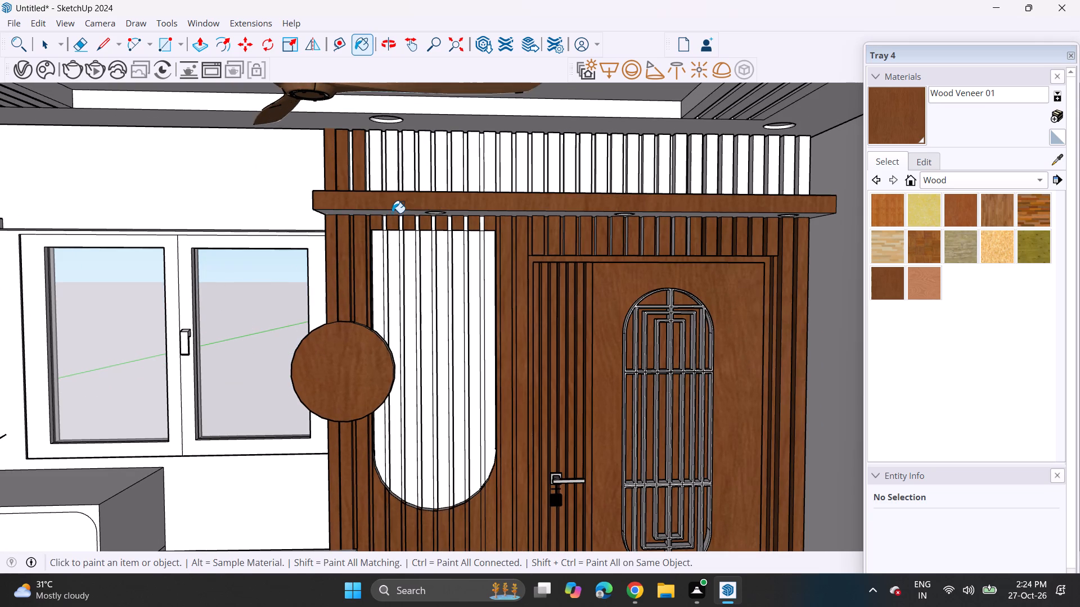
Paint the white gaps between the short slats directly above the arch with Wood Veneer 01.
scroll(393, 215, "up", 2)
scroll(391, 218, "down", 1)
scroll(391, 218, "up", 9)
left_click(382, 227)
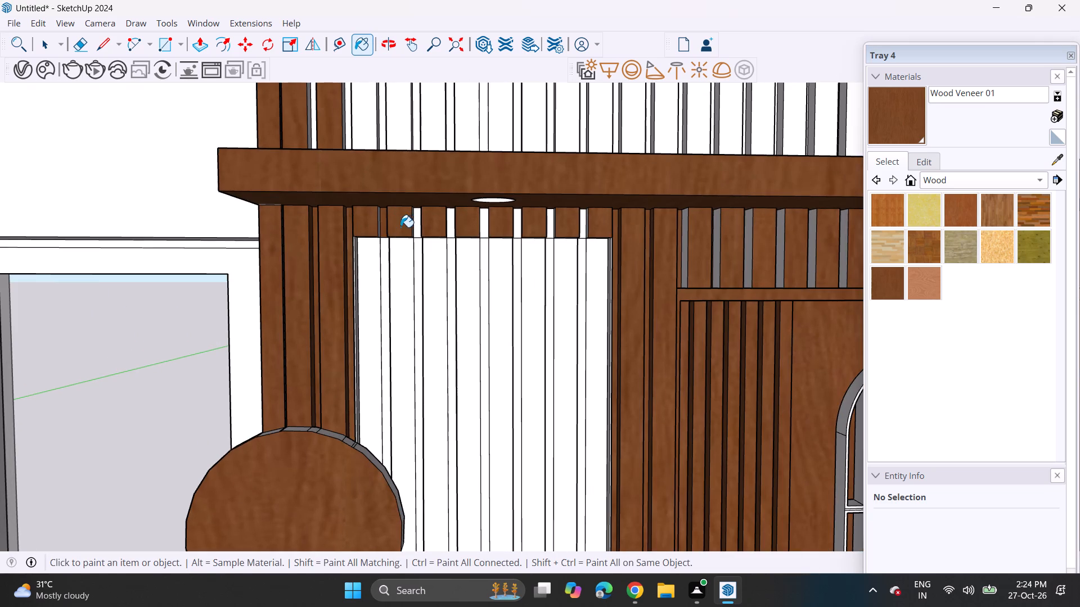
left_click(417, 219)
left_click(449, 230)
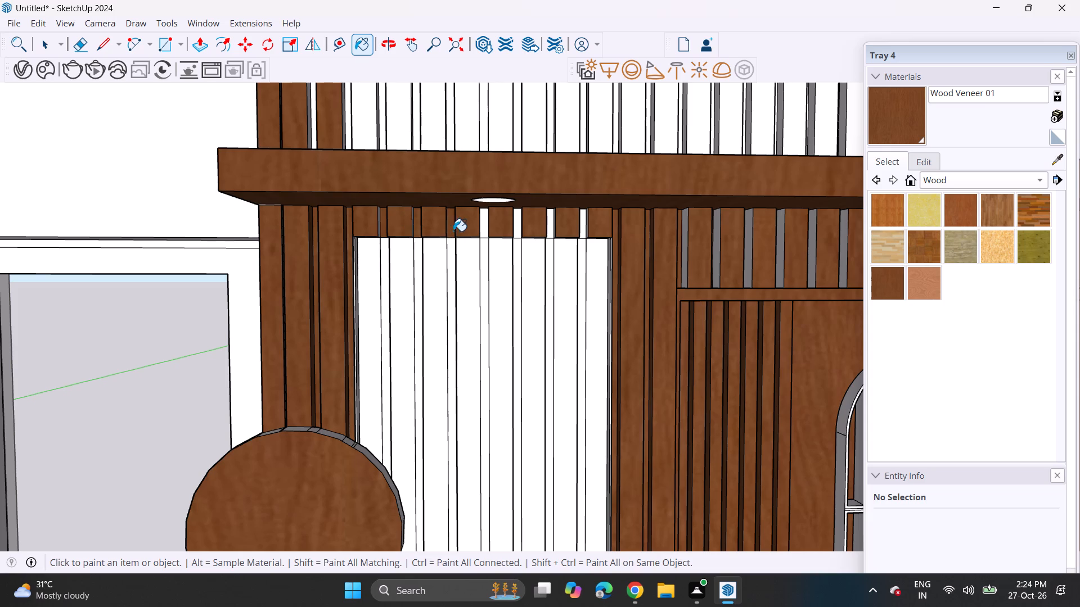
left_click(484, 223)
left_click(517, 227)
left_click(547, 227)
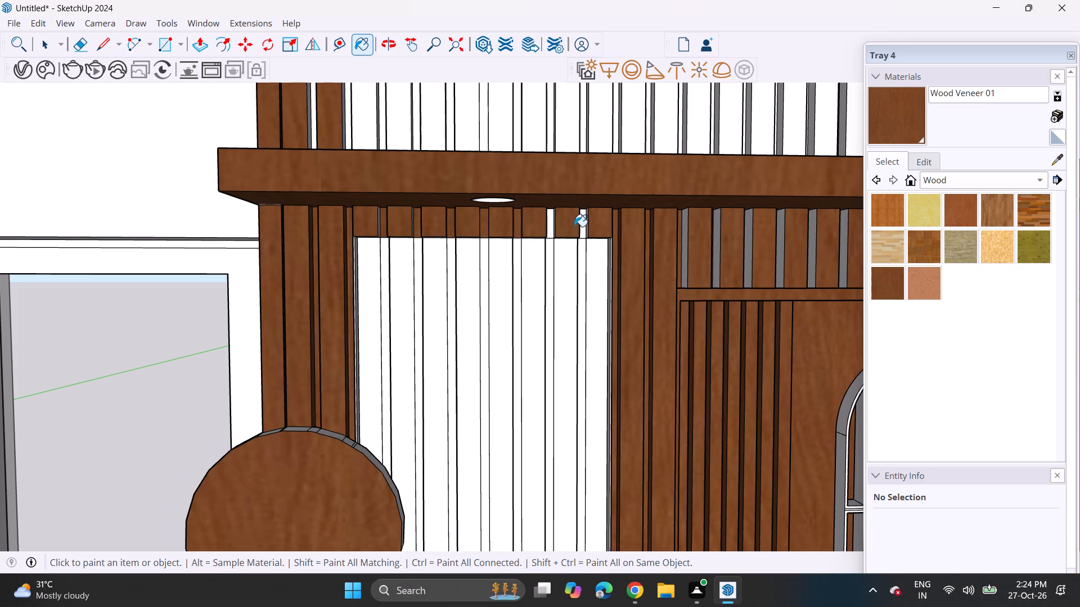
left_click(582, 230)
left_click(551, 227)
Paint the fourth and fifth slats above the ledge, the nearby slat sides and the backing between slats with Wood Veneer 01.
middle_click_drag(573, 224, 381, 317)
left_click(174, 219)
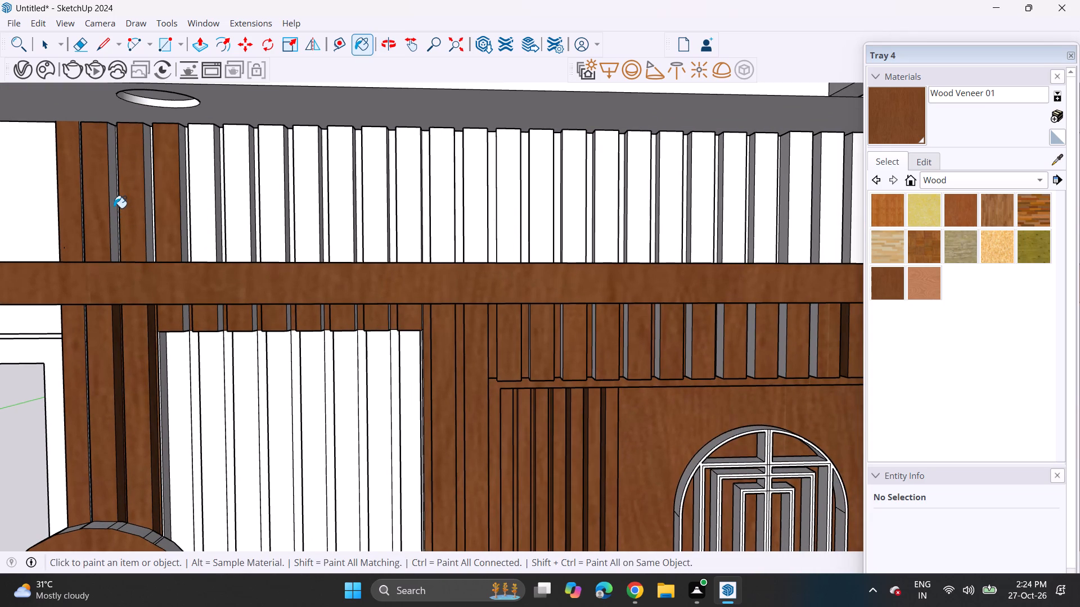
left_click(114, 208)
left_click(148, 221)
left_click(182, 233)
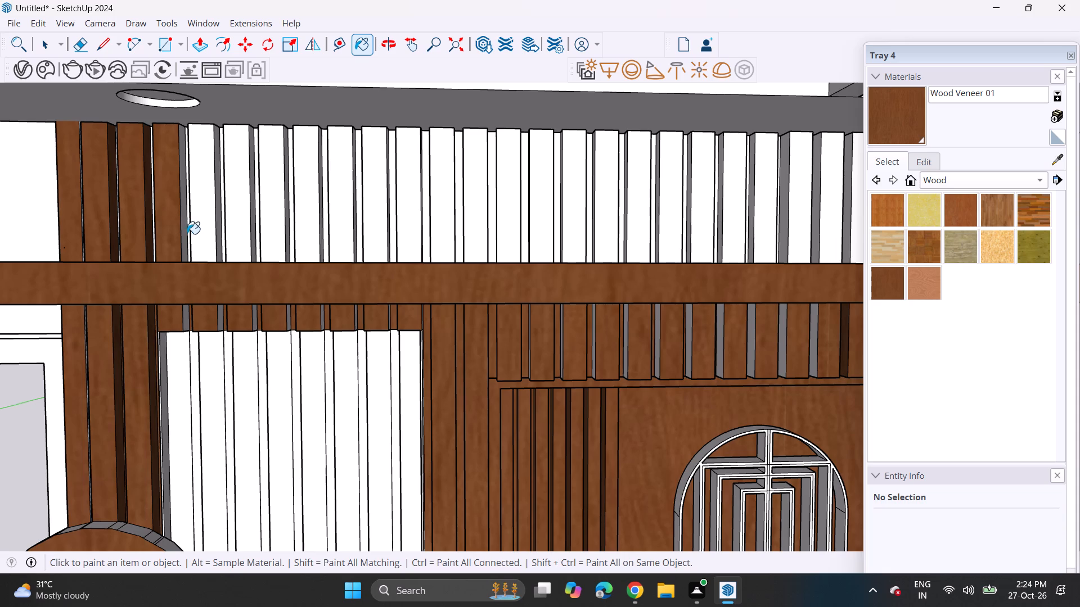
left_click(189, 231)
left_click(182, 224)
left_click(205, 216)
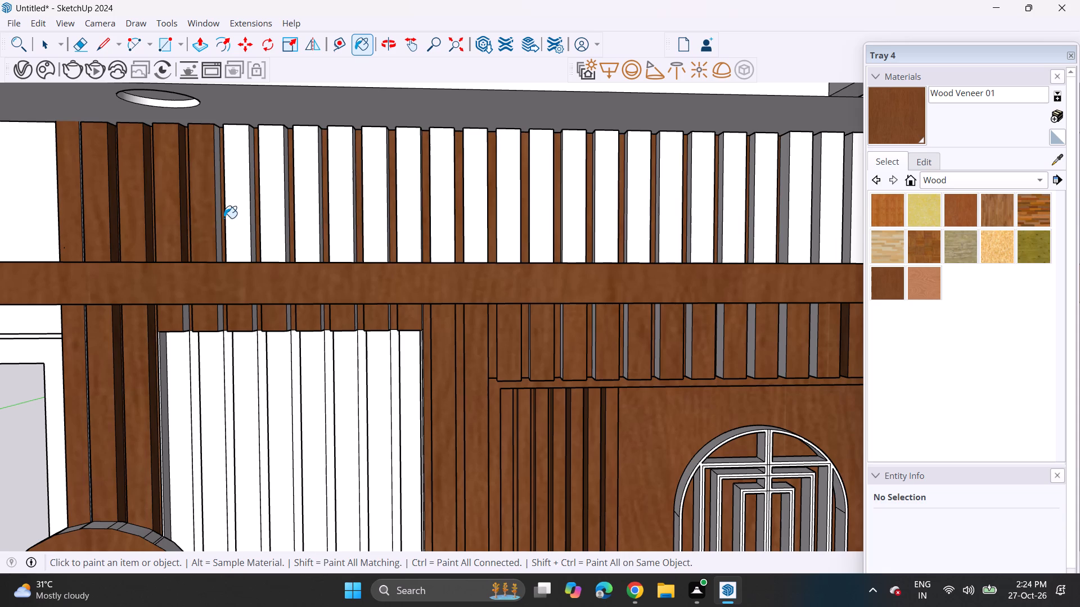
Paint the fronts and grey sides of the next four slats above the ledge, moving towards the door, with Wood Veneer 01.
left_click(224, 218)
left_click(218, 214)
left_click(232, 223)
left_click(253, 222)
left_click(278, 222)
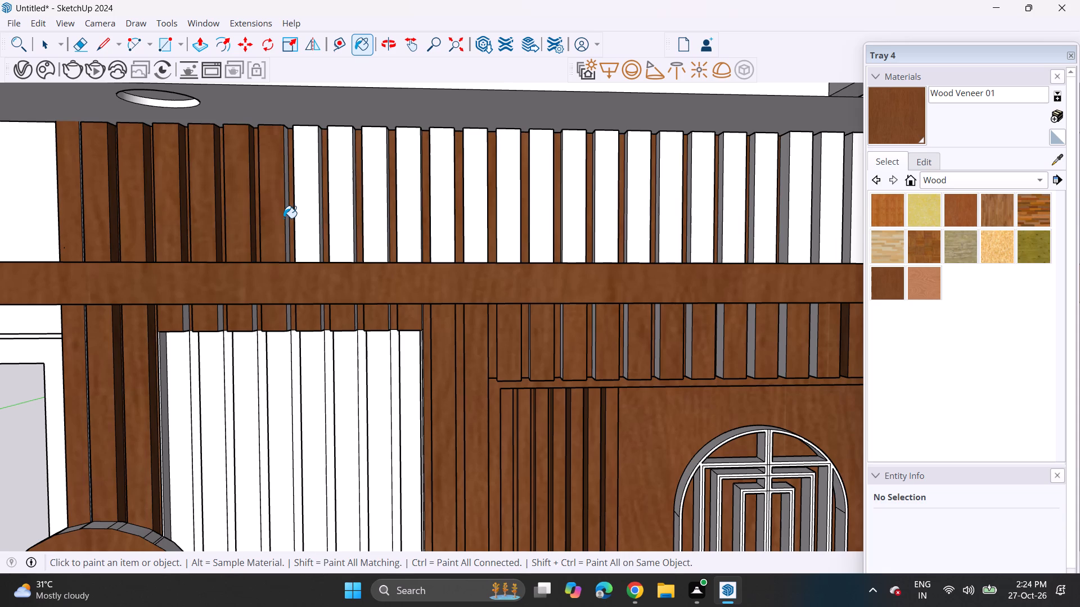
left_click(290, 220)
left_click(286, 221)
left_click(308, 225)
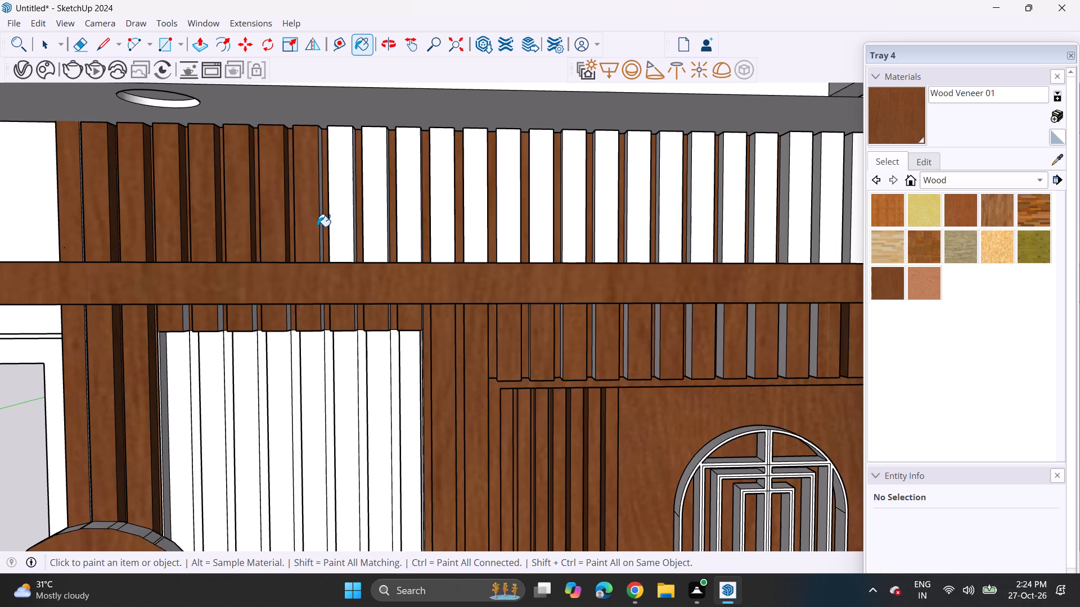
left_click(319, 225)
left_click(323, 223)
left_click(340, 225)
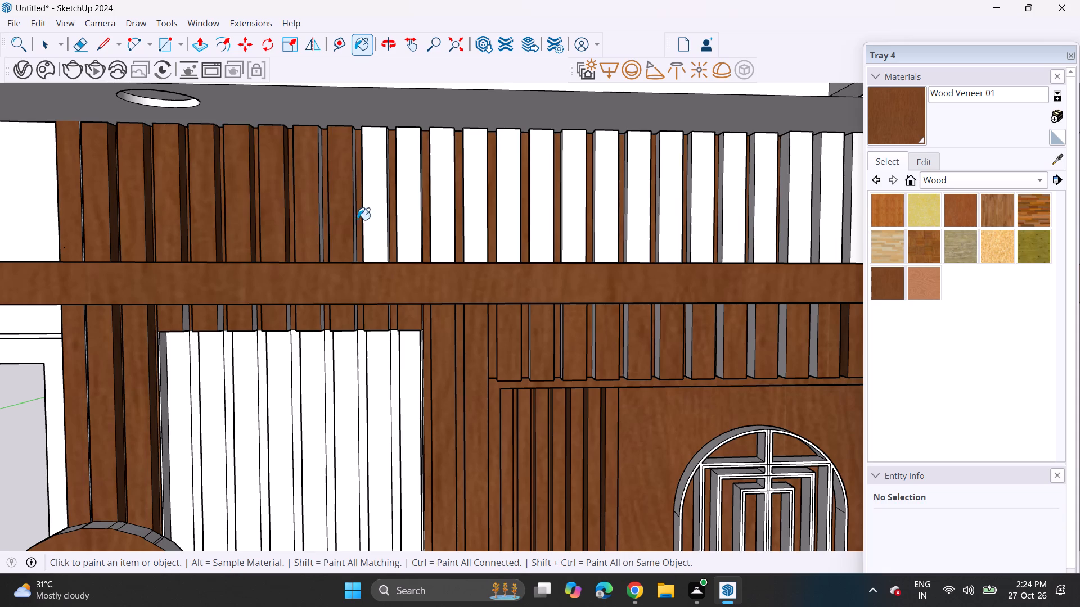
left_click(353, 218)
middle_click_drag(381, 228, 332, 228)
left_click(330, 220)
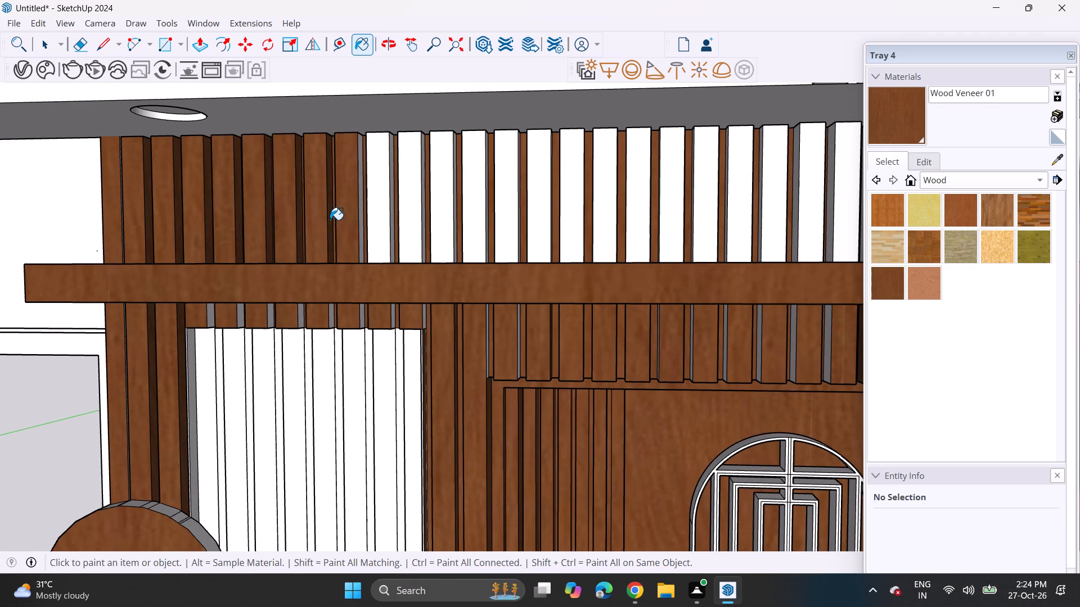
Paint the grey sides of the short slats between the ledge and the arch with Wood Veneer 01.
left_click(210, 320)
left_click(241, 320)
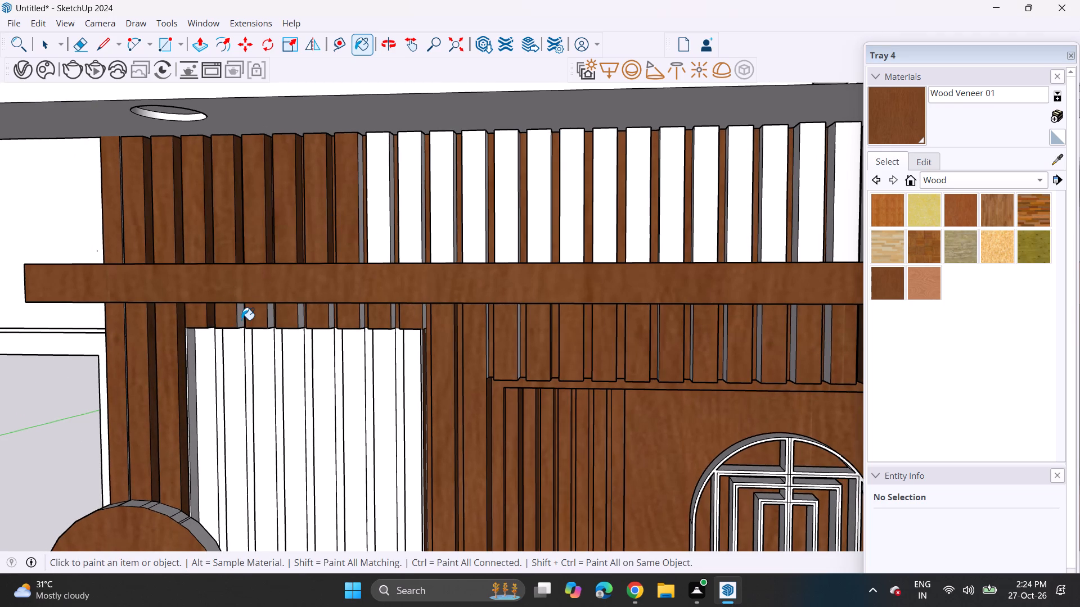
left_click(268, 320)
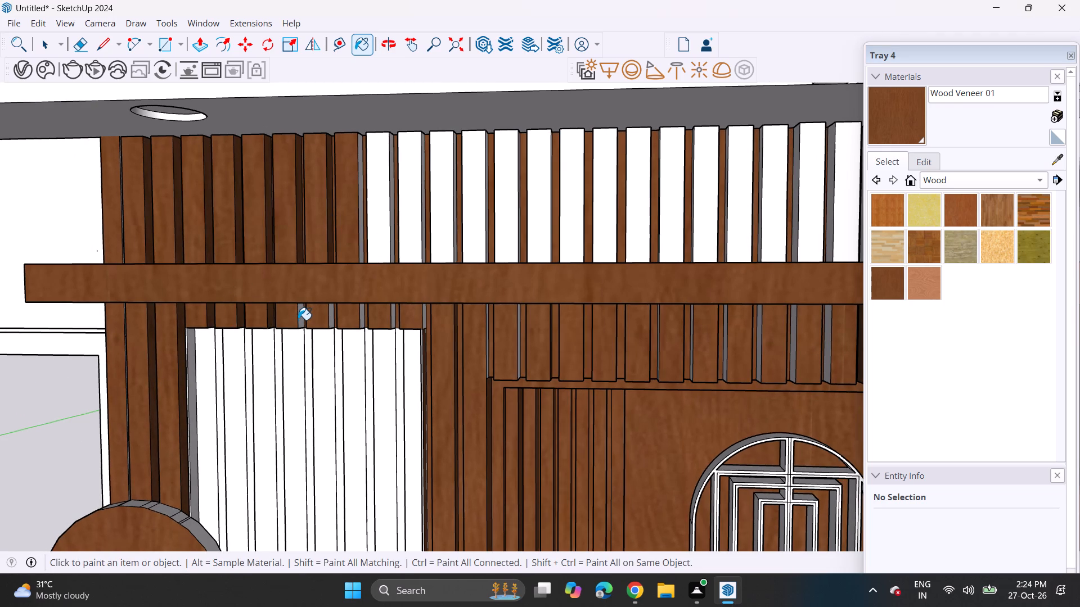
left_click(298, 320)
left_click(330, 314)
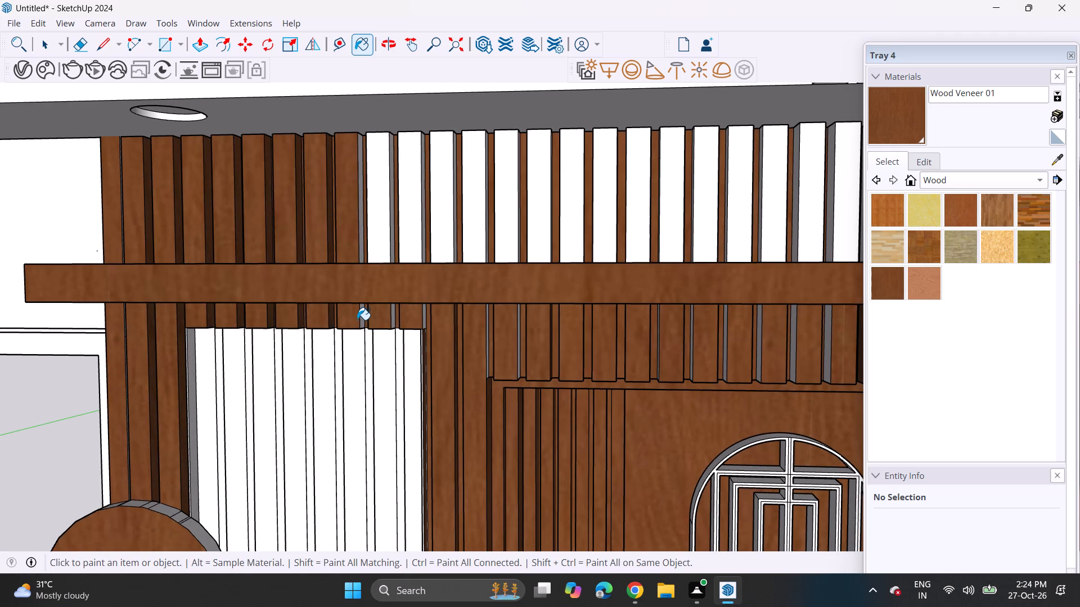
left_click(361, 321)
left_click(394, 320)
left_click(423, 320)
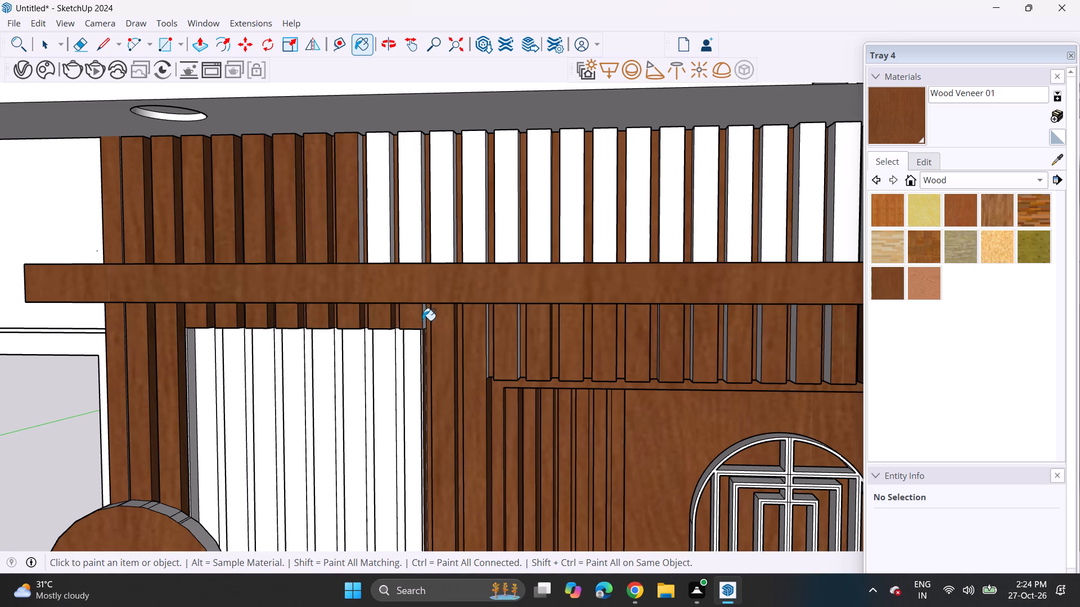
Paint the next three unpainted slats above the ledge, fronts and sides, with Wood Veneer 01.
left_click(383, 215)
left_click(360, 198)
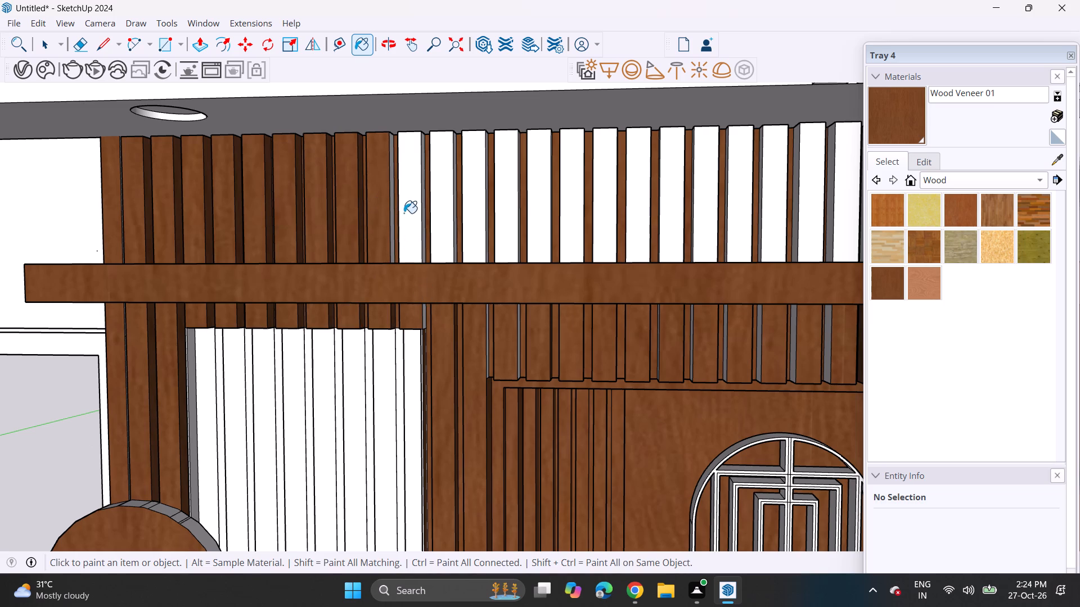
left_click(404, 213)
left_click(395, 204)
left_click(392, 201)
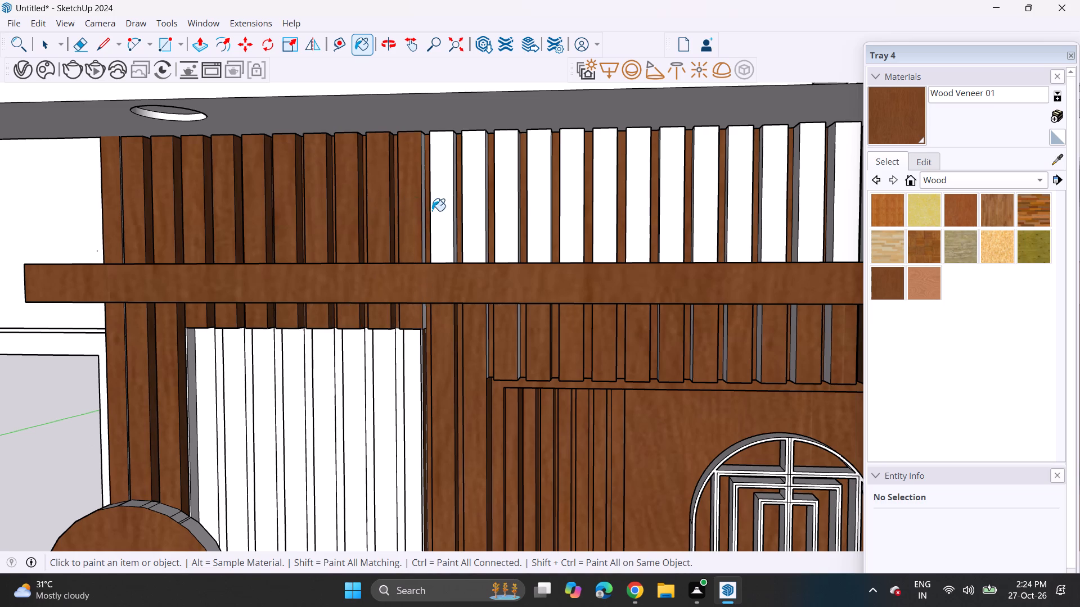
left_click(426, 205)
left_click(424, 205)
left_click(444, 221)
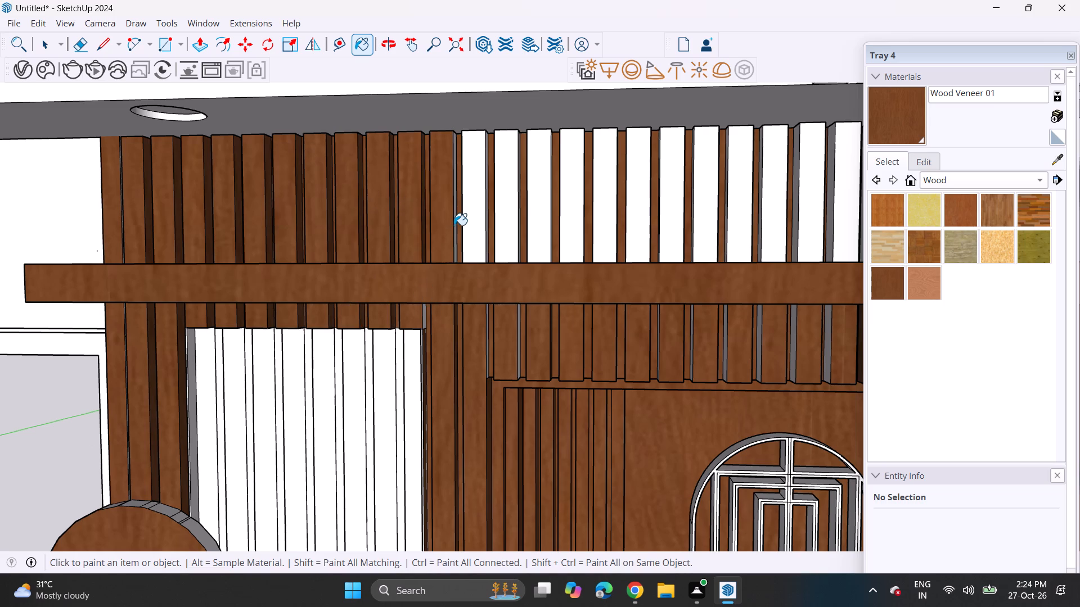
left_click(455, 230)
Paint the grey slat side and the next four white slats above the ledge, fronts and sides, with Wood Veneer 01.
middle_click_drag(473, 220, 403, 235)
scroll(448, 231, "up", 4)
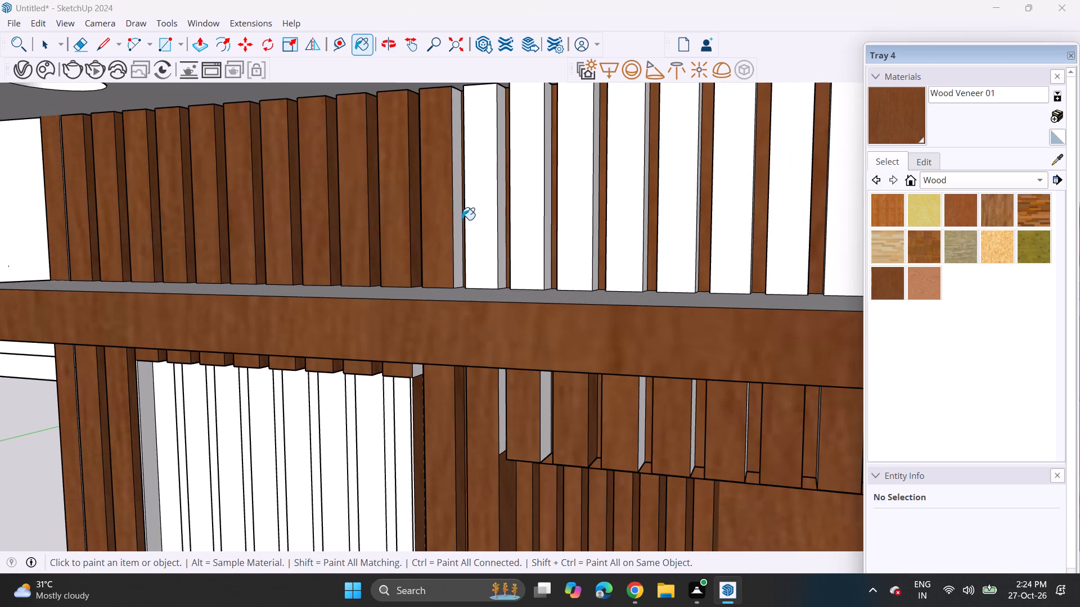
left_click(462, 220)
left_click(454, 221)
left_click(463, 221)
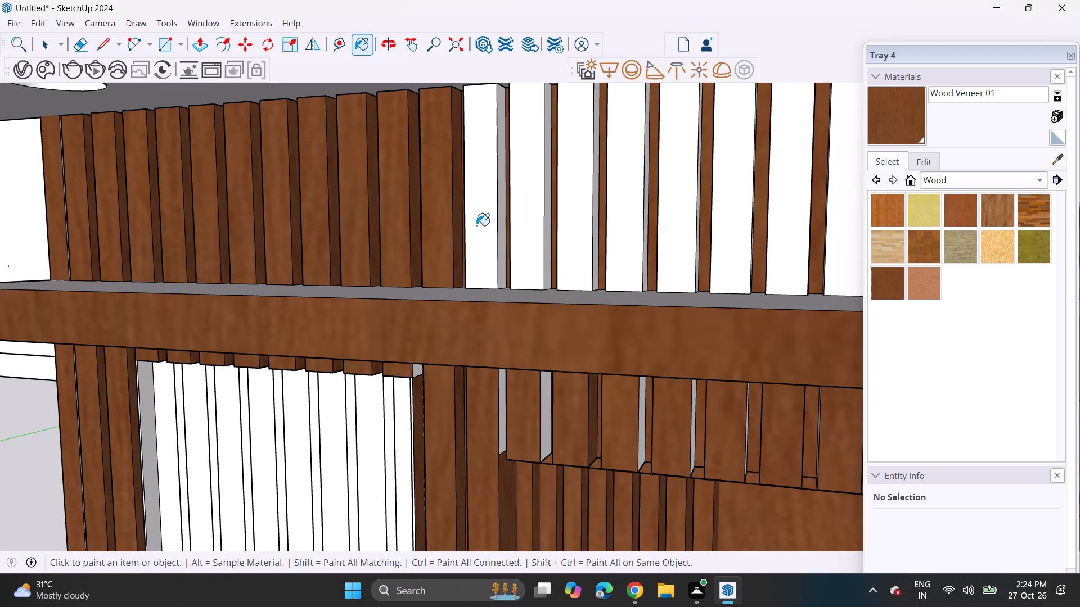
left_click(486, 228)
left_click(501, 211)
left_click(516, 213)
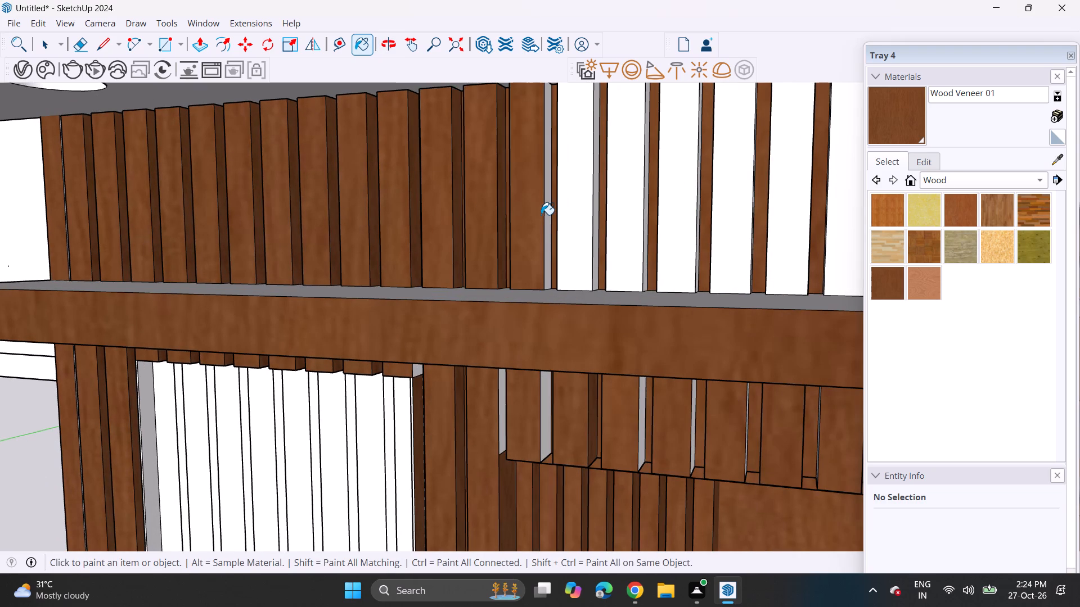
left_click(550, 220)
left_click(578, 222)
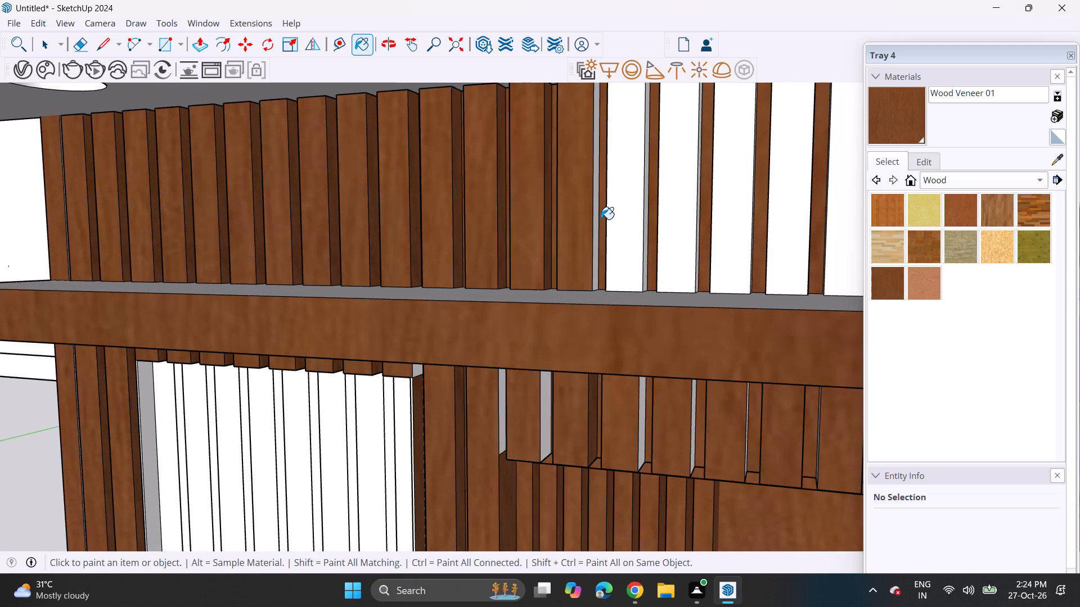
left_click(595, 217)
left_click(622, 216)
left_click(650, 216)
left_click(647, 220)
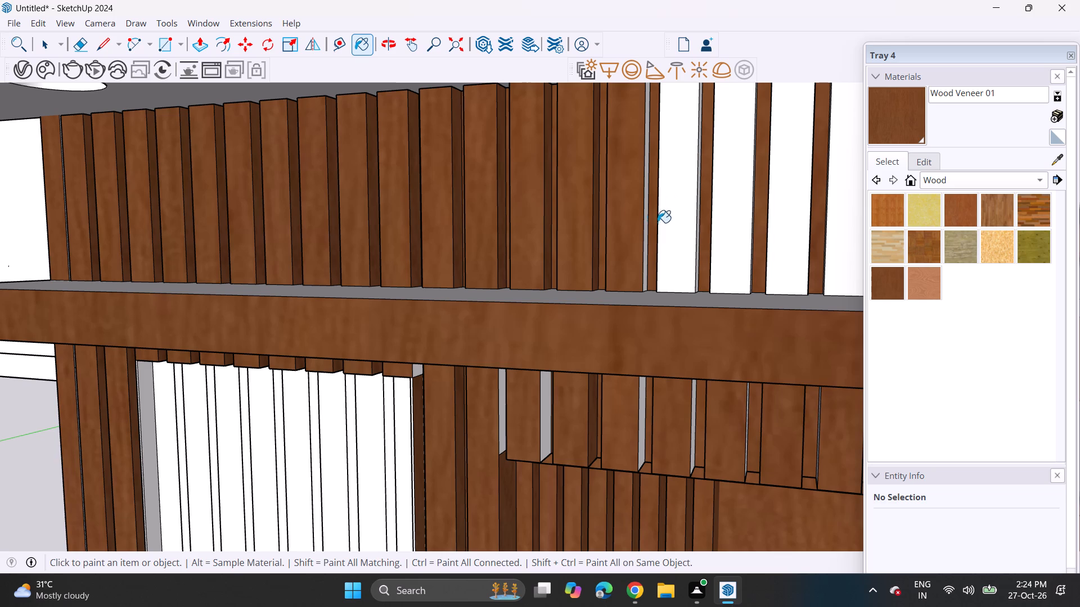
Paint the exposed grey slat side and the following four white slats above the ledge, fronts and sides, with Wood Veneer 01.
middle_click_drag(665, 227, 251, 261)
scroll(656, 227, "up", 1, "shift")
left_click(241, 248)
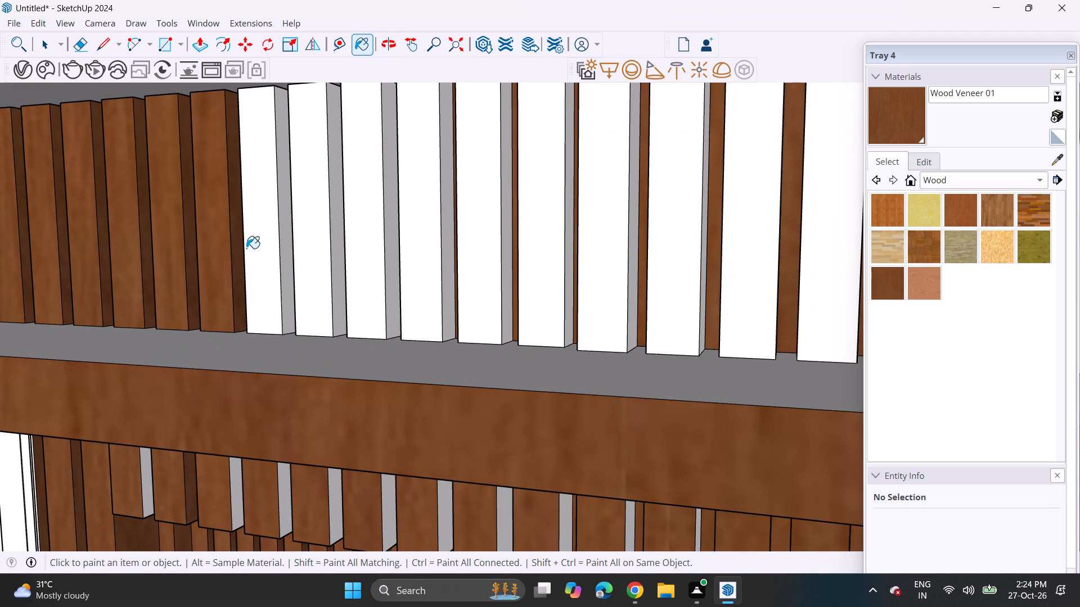
left_click(265, 260)
left_click(286, 255)
left_click(300, 260)
left_click(333, 260)
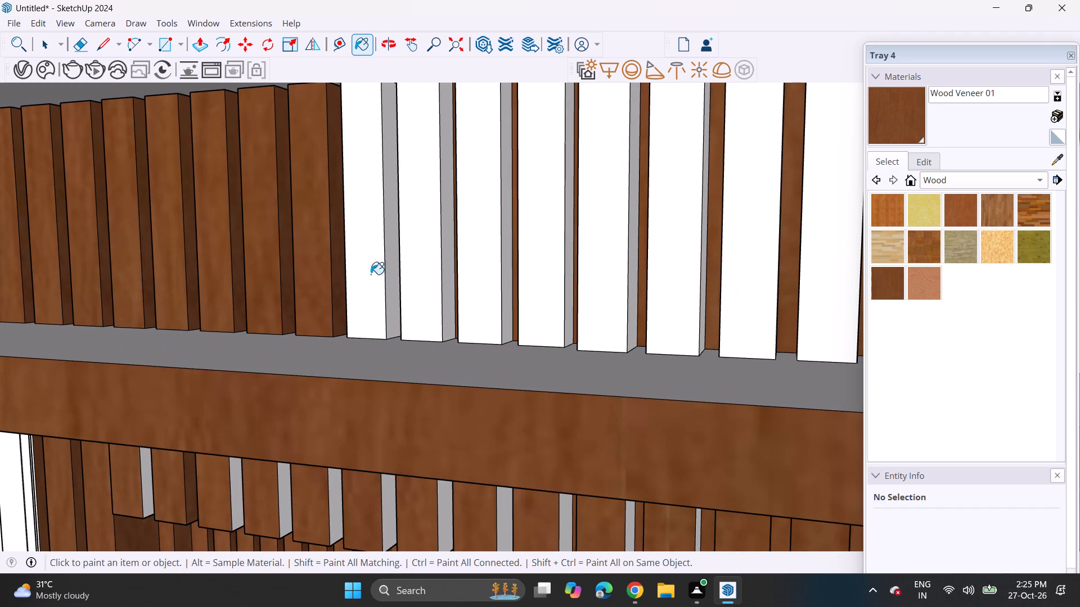
left_click(372, 277)
left_click(388, 277)
left_click(427, 278)
left_click(451, 273)
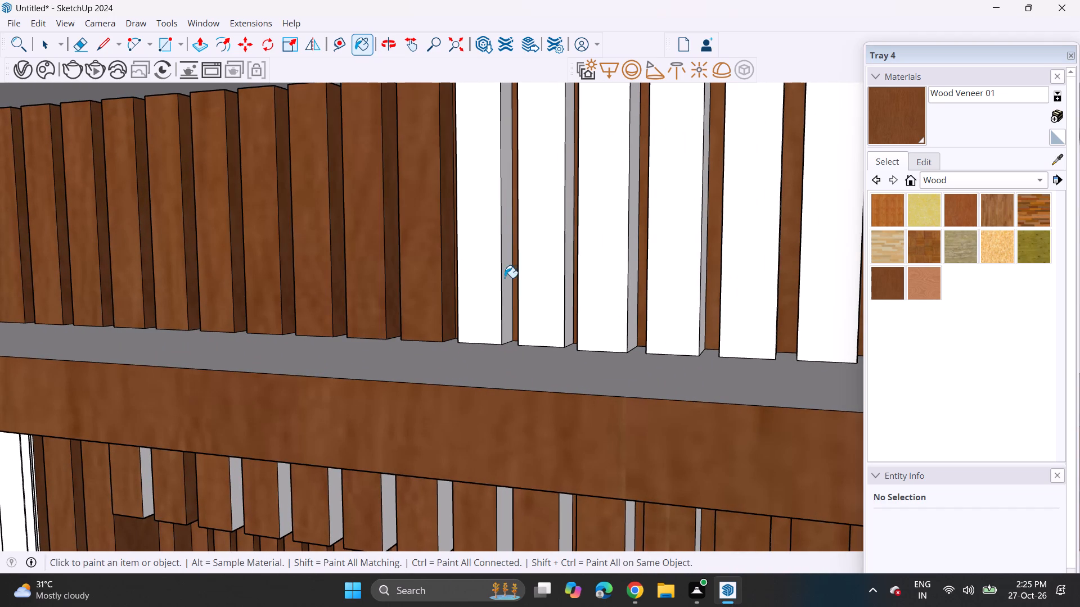
Paint the next five white slats above the ledge, continuing towards the side wall, with Wood Veneer 01.
left_click(485, 275)
left_click(502, 273)
left_click(521, 276)
left_click(566, 279)
left_click(599, 279)
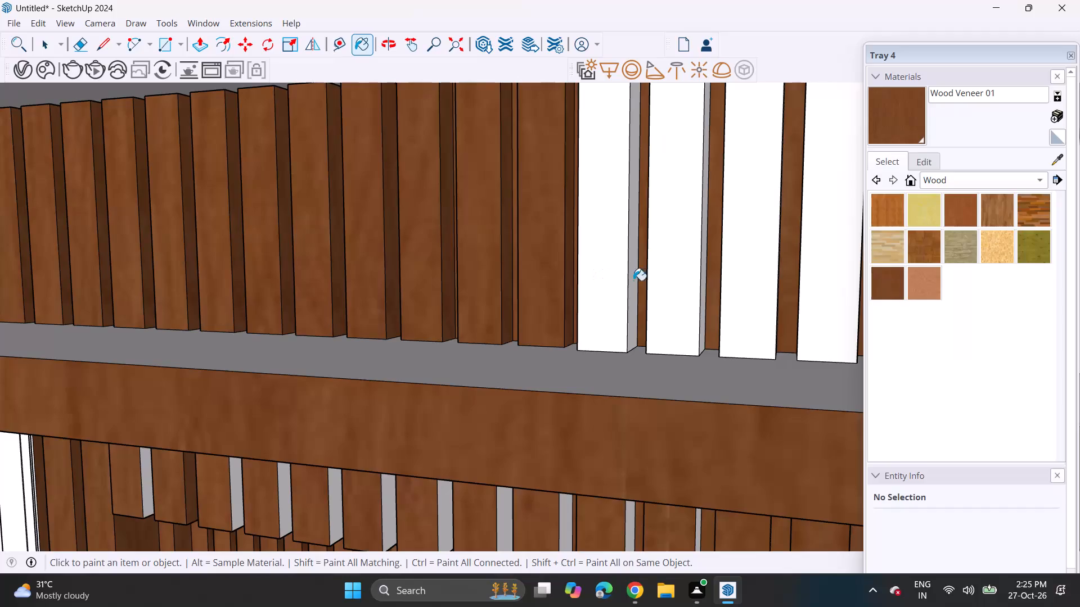
left_click(644, 274)
left_click_drag(641, 274, 637, 280)
left_click(650, 280)
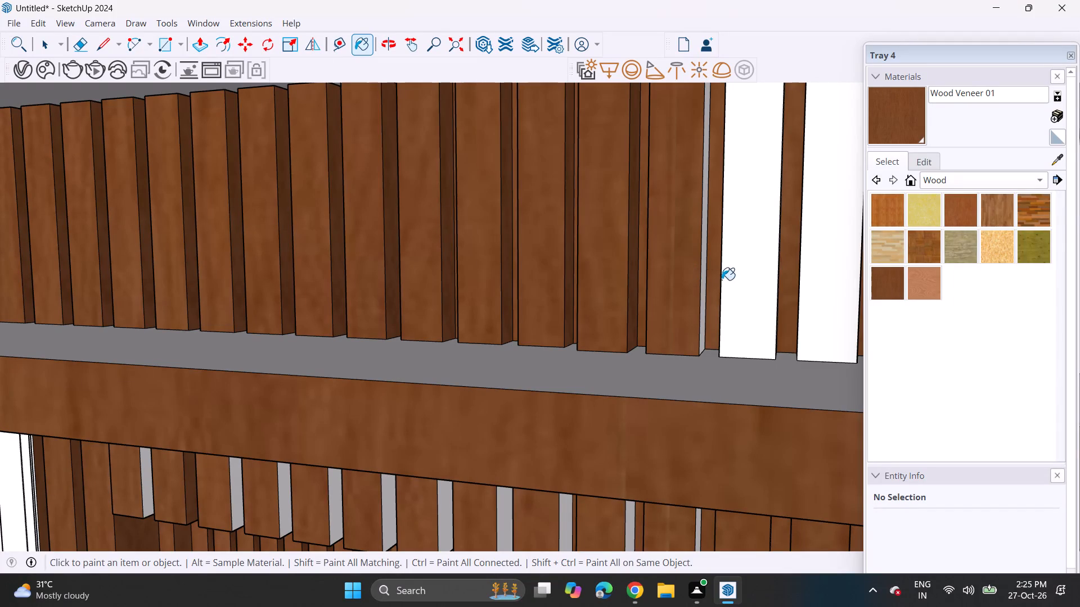
left_click(705, 282)
left_click(745, 282)
left_click_drag(786, 277, 761, 271)
Paint the fronts of the last six white slats above the ledge, next to the side wall, with Wood Veneer 01.
middle_click_drag(744, 279, 638, 299)
scroll(623, 306, "down", 5)
middle_click_drag(688, 303, 823, 250, "shift")
scroll(816, 247, "up", 1)
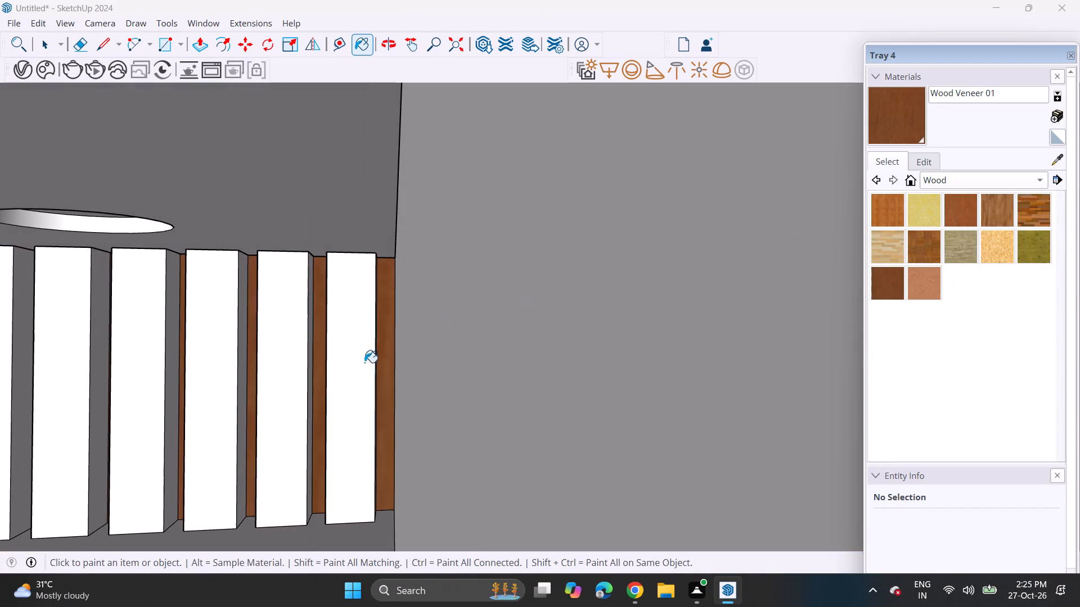
scroll(364, 363, "down", 1)
middle_click_drag(502, 355, 826, 251, "shift")
left_click(655, 284)
left_click(618, 297)
left_click(605, 308)
left_click(555, 318)
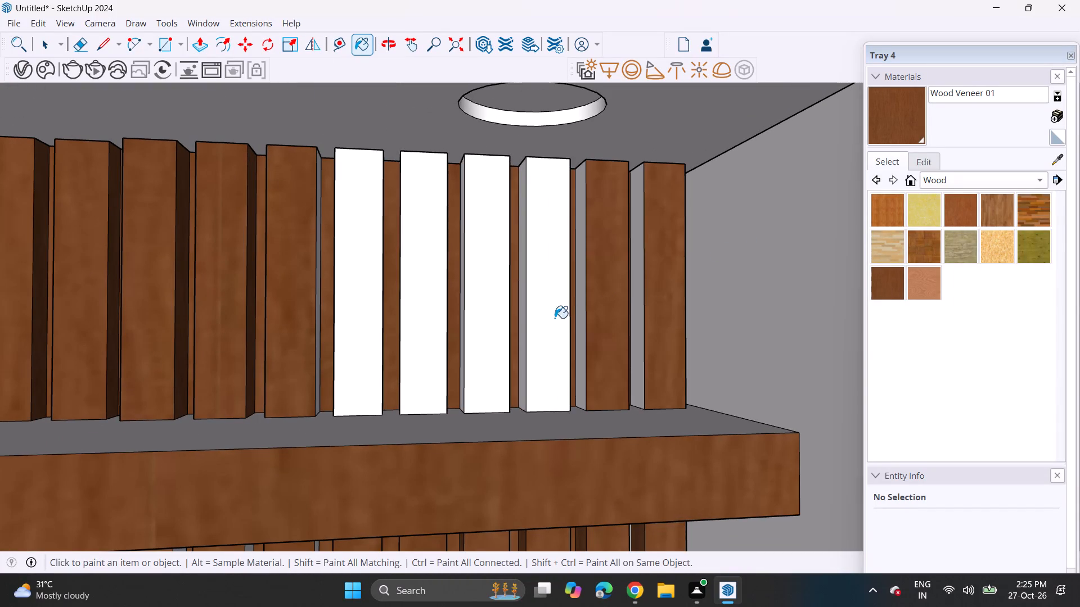
left_click(486, 330)
left_click(424, 338)
left_click(377, 346)
Paint the unpainted sides of the six slats above the ledge nearest the side wall with Wood Veneer 01.
middle_click_drag(416, 373, 457, 391)
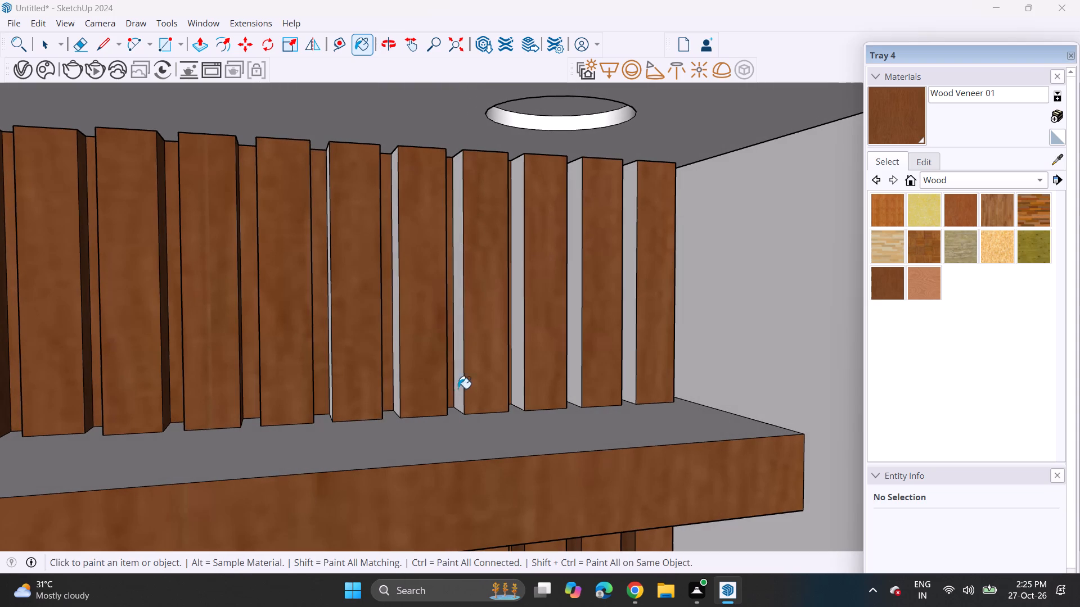
left_click(456, 349)
left_click(522, 345)
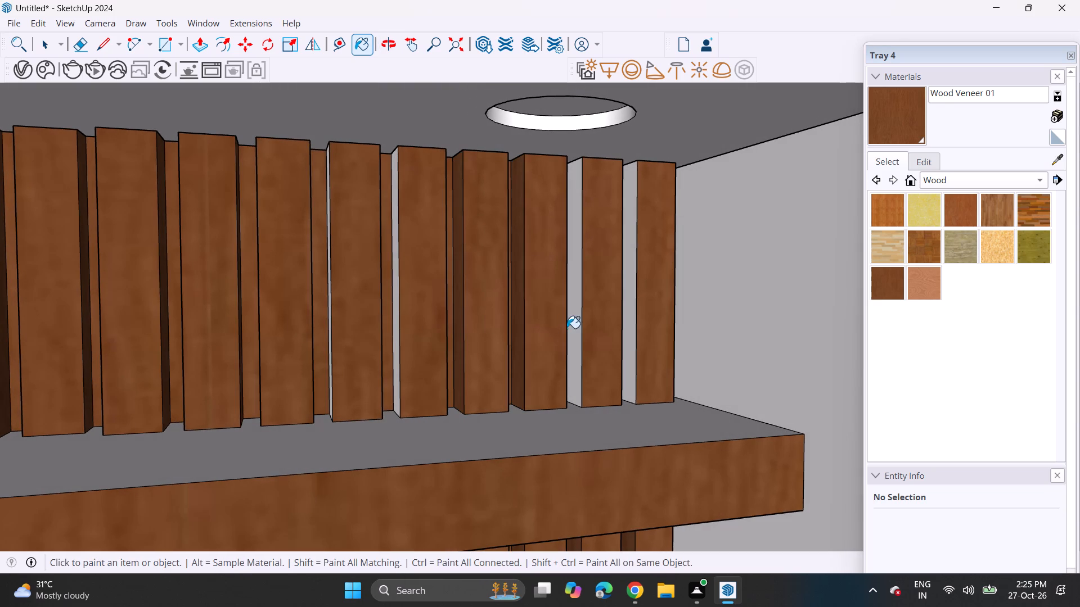
left_click(576, 325)
left_click(625, 292)
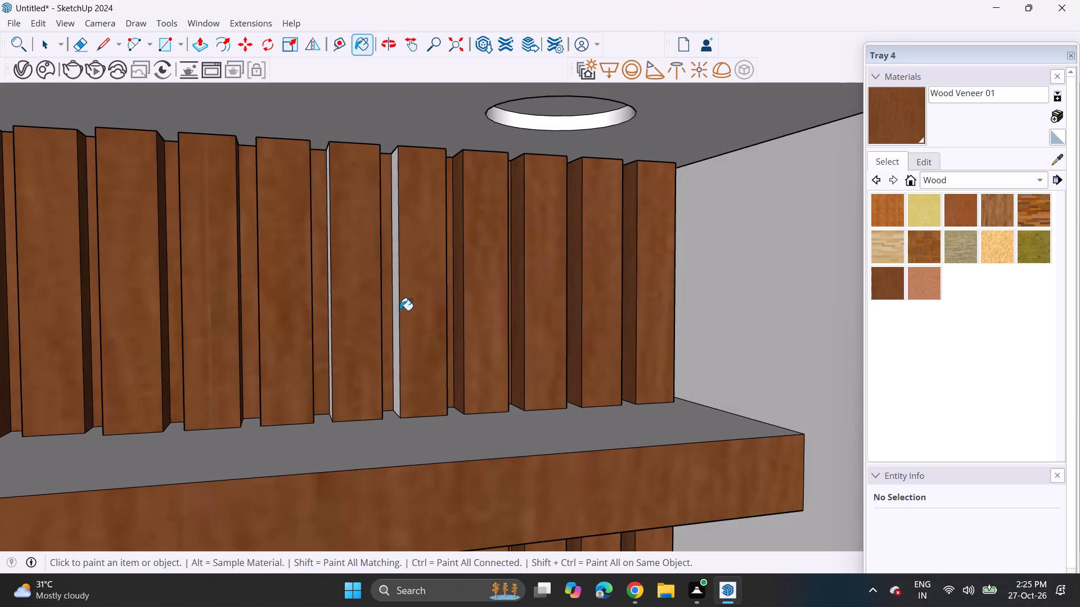
left_click(393, 310)
left_click(395, 316)
middle_click_drag(379, 323, 399, 319)
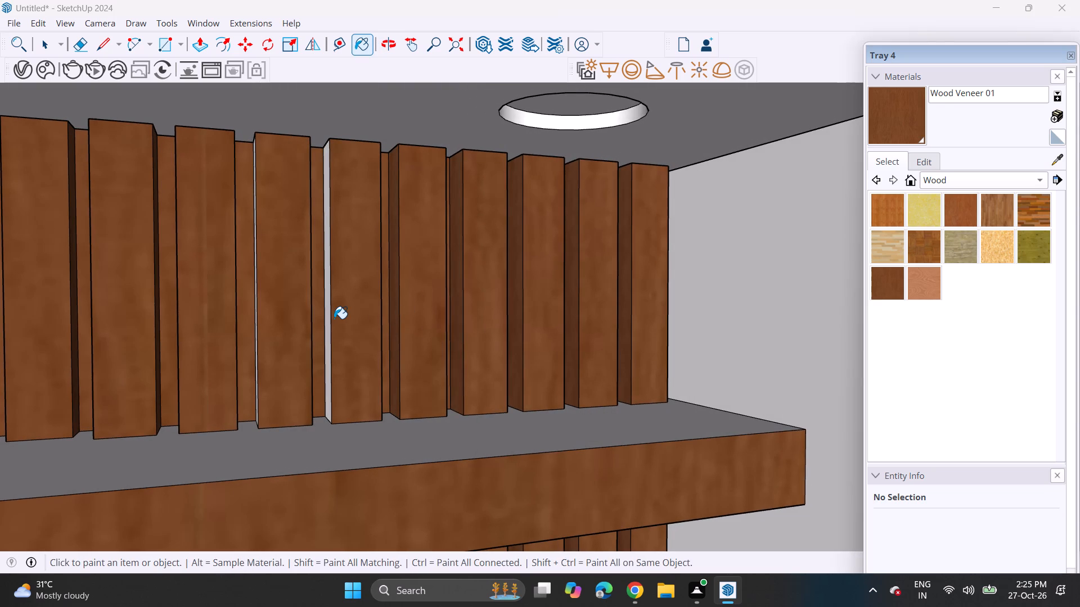
left_click(331, 315)
left_click(328, 312)
Paint the unpainted sides of the next five slats above the ledge, moving away from the side wall, with Wood Veneer 01.
middle_click_drag(320, 337, 570, 338, "shift")
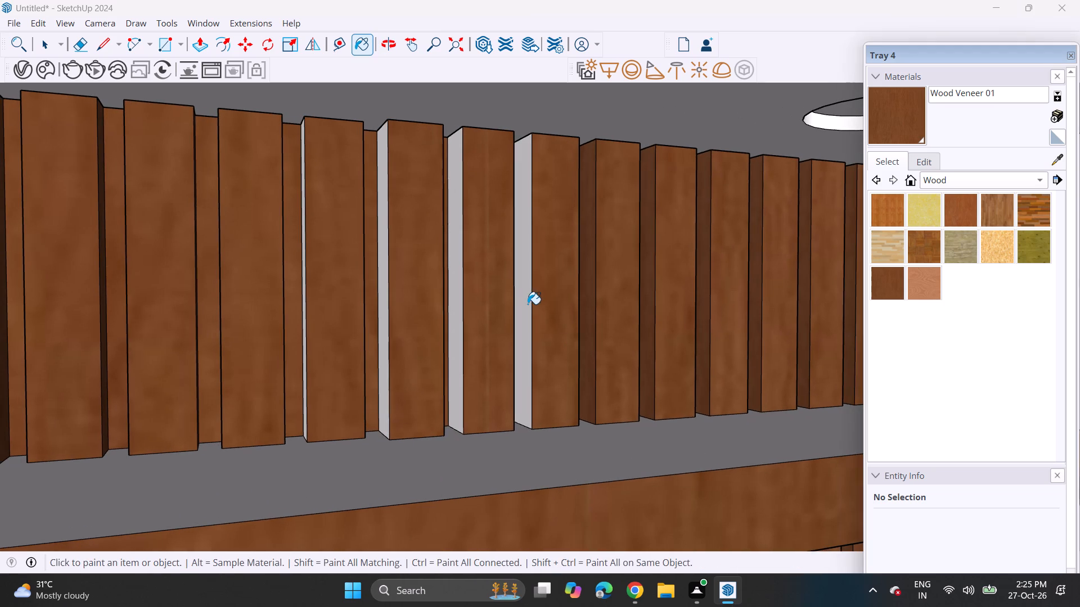
left_click(528, 304)
left_click(458, 323)
left_click(373, 341)
left_click(385, 341)
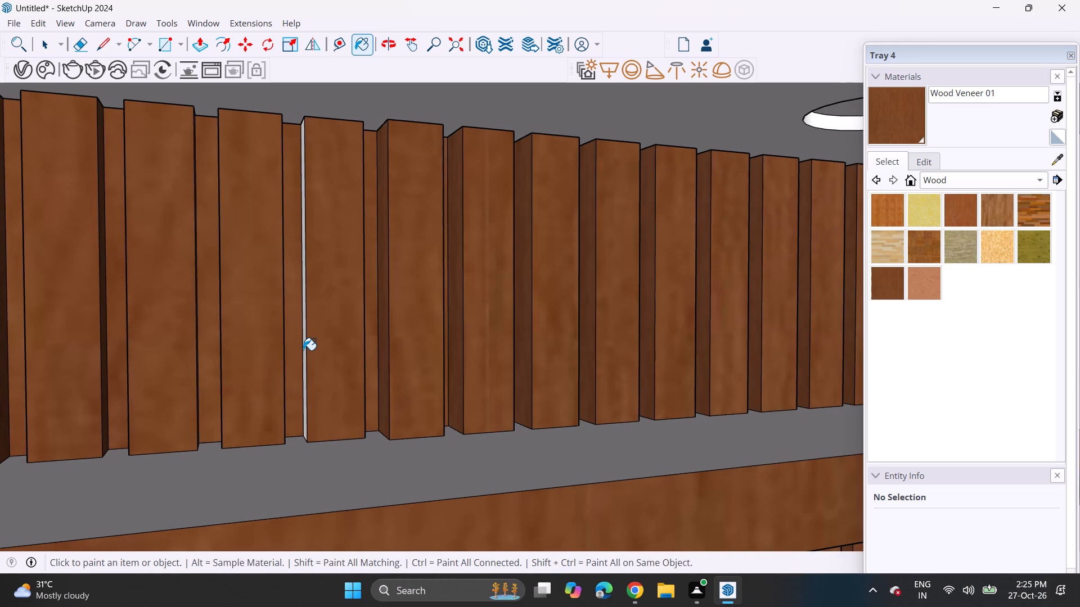
middle_click_drag(317, 354, 370, 361)
left_click(319, 347)
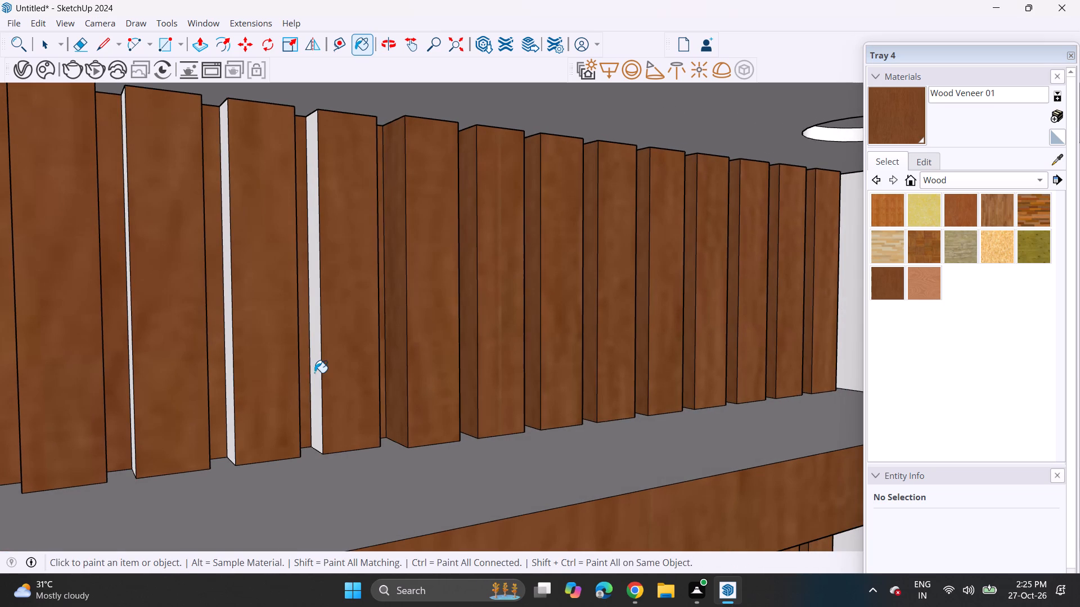
left_click(316, 374)
left_click(231, 368)
Paint the remaining unpainted sides of the slats further along above the ledge with Wood Veneer 01.
middle_click_drag(236, 386, 265, 390, "shift")
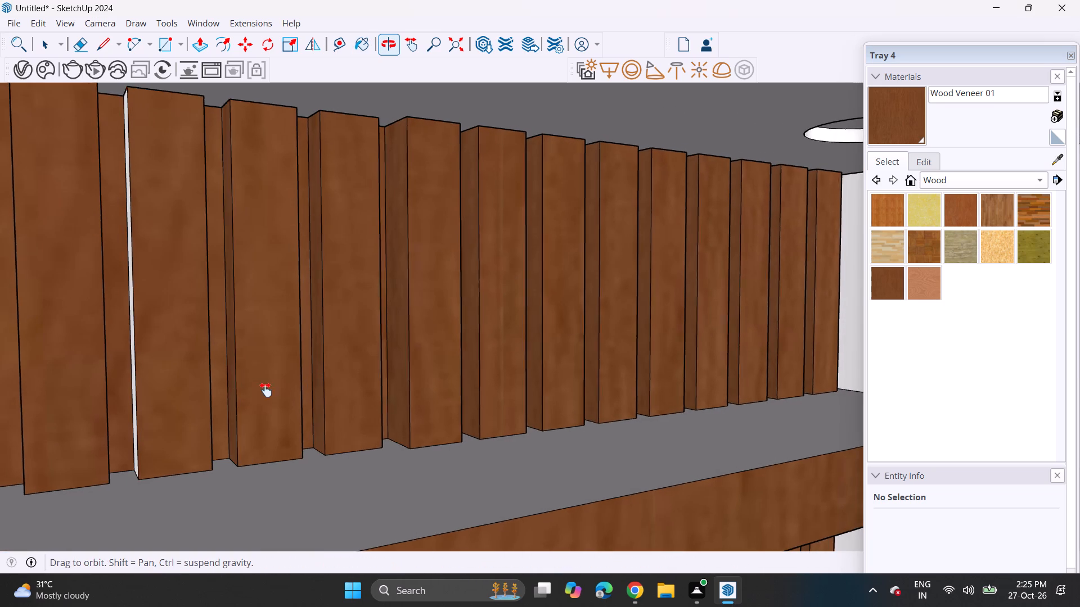
middle_click_drag(265, 390, 632, 328, "shift")
left_click(542, 334)
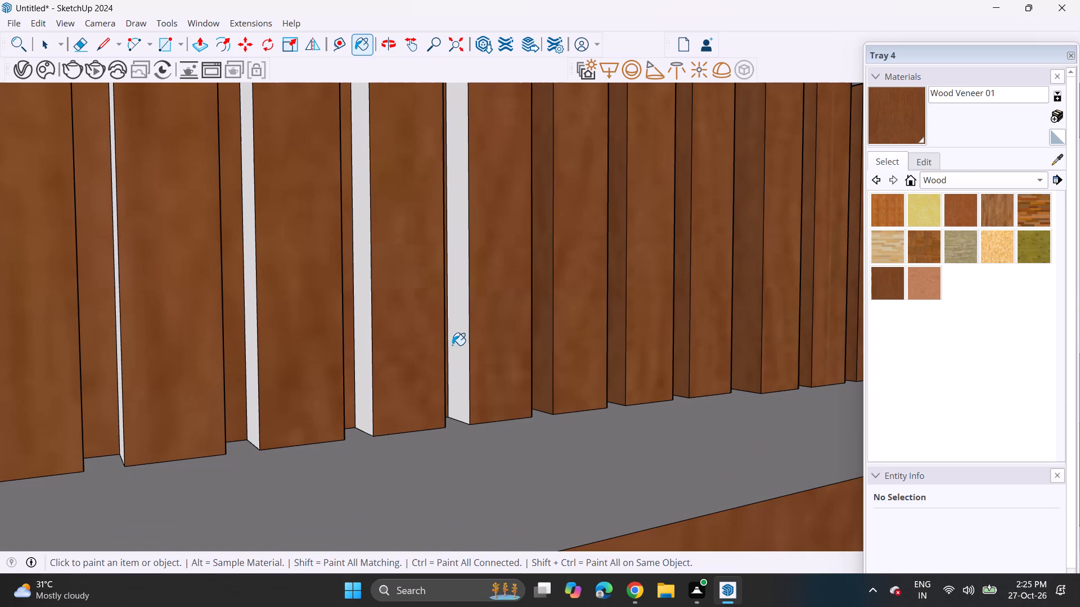
left_click(452, 345)
left_click(365, 356)
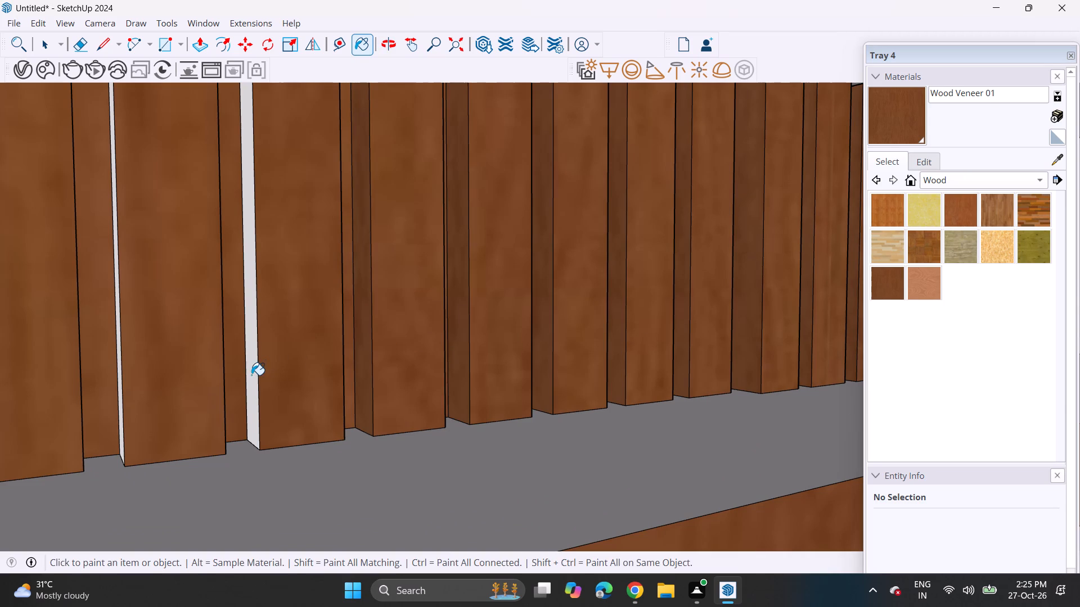
left_click(251, 375)
middle_click_drag(274, 375, 330, 374)
left_click(189, 386)
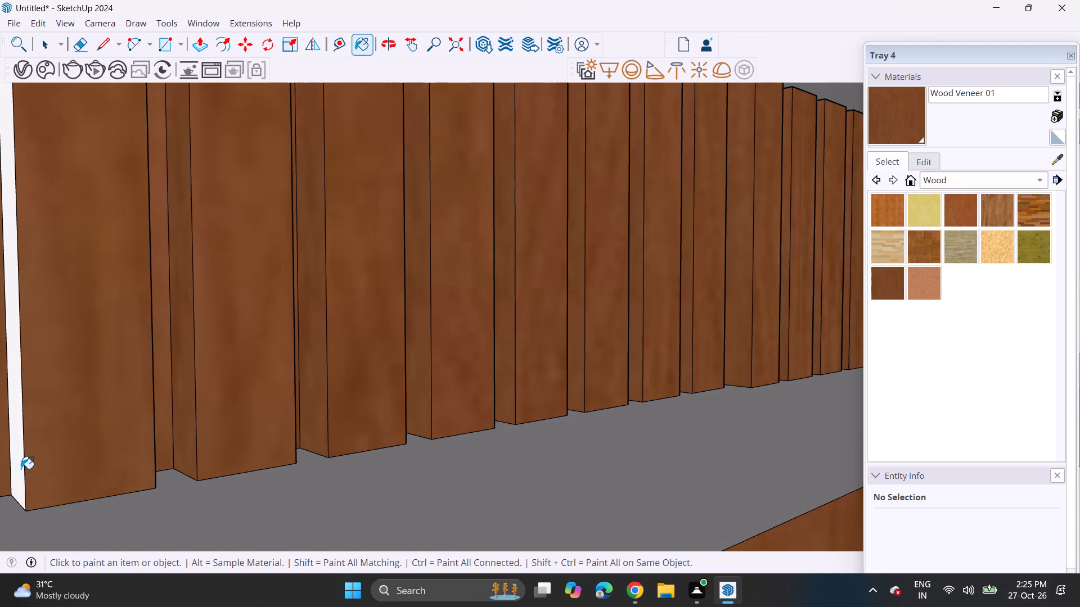
left_click(21, 469)
Paint the grey top face of the ledge with Wood Veneer 01.
middle_click_drag(204, 463, 45, 414)
scroll(59, 413, "up", 1)
scroll(64, 419, "down", 2)
scroll(73, 429, "up", 1)
scroll(150, 437, "down", 3)
scroll(242, 413, "up", 1)
middle_click_drag(247, 427, 250, 483)
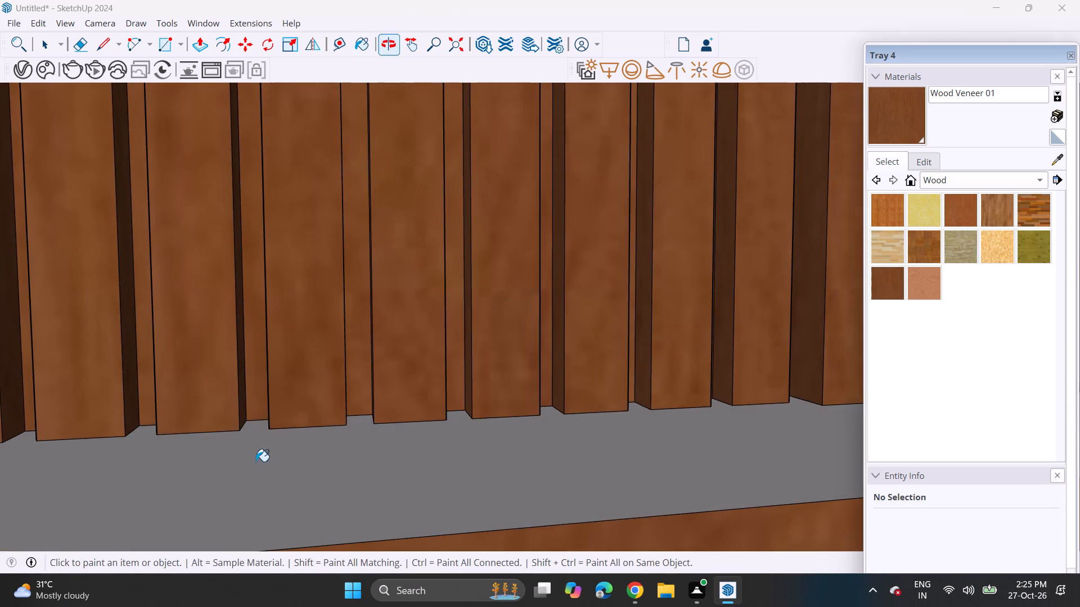
left_click(256, 461)
Paint the first five unpainted sides of the short slats between the ledge and the door frame with Wood Veneer 01.
scroll(303, 474, "down", 4)
scroll(303, 474, "up", 1)
scroll(303, 479, "down", 8)
middle_click_drag(351, 513, 344, 473)
middle_click_drag(354, 512, 355, 505, "shift")
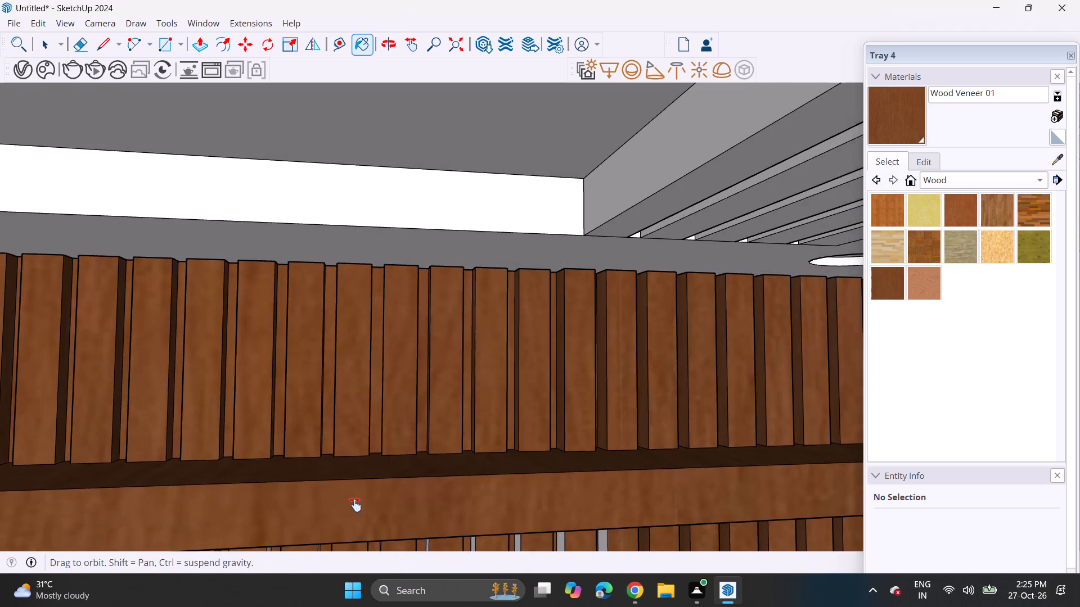
middle_click_drag(355, 505, 366, 431, "shift")
scroll(394, 383, "up", 1)
scroll(397, 368, "down", 8)
scroll(449, 485, "up", 2)
middle_click_drag(457, 487, 579, 440)
scroll(517, 446, "up", 5)
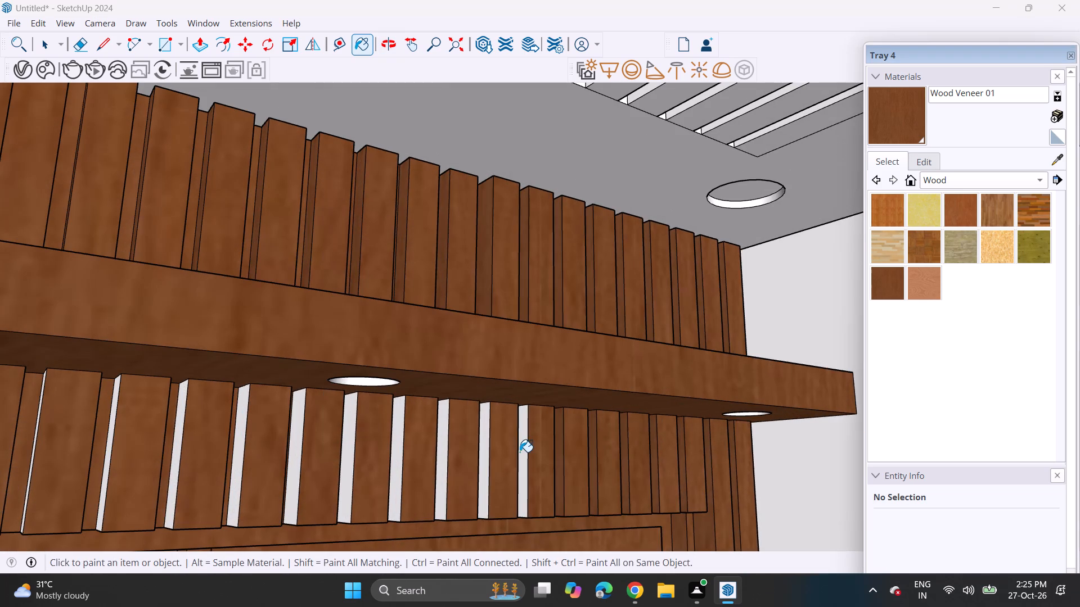
left_click(522, 452)
left_click(486, 452)
left_click(442, 463)
left_click(406, 465)
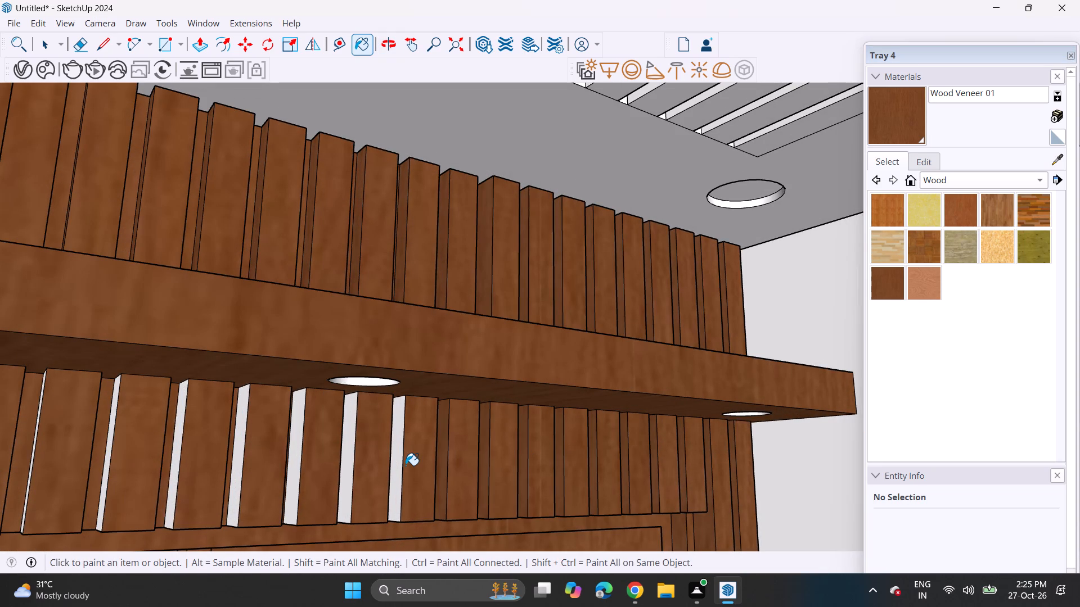
left_click(402, 461)
left_click(354, 474)
left_click(344, 468)
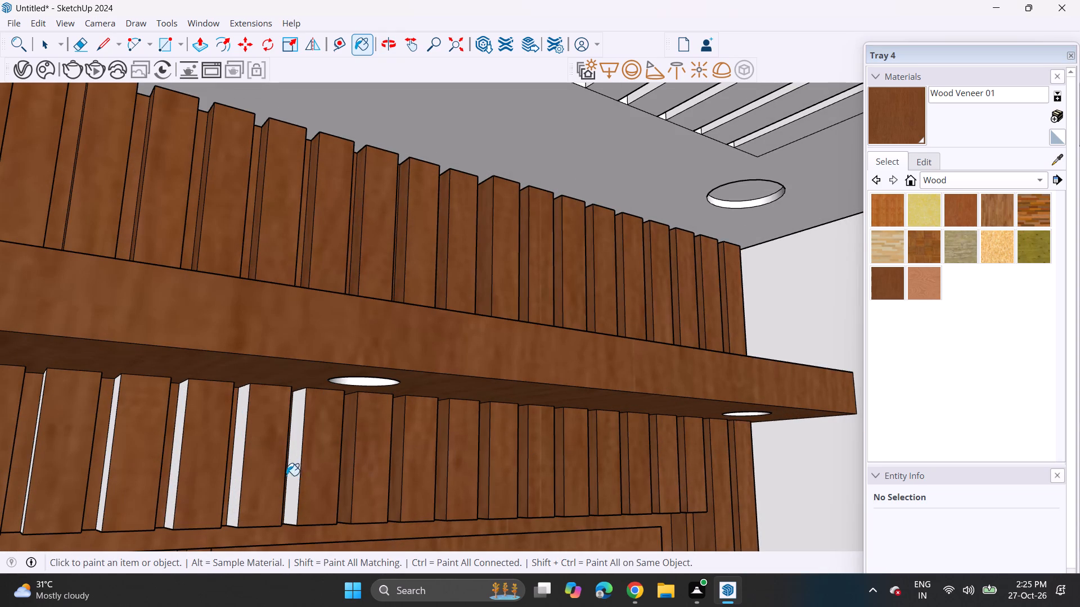
Paint the remaining white sides of the short slats above the door frame with Wood Veneer 01.
double_click(287, 475)
left_click(235, 486)
left_click(167, 486)
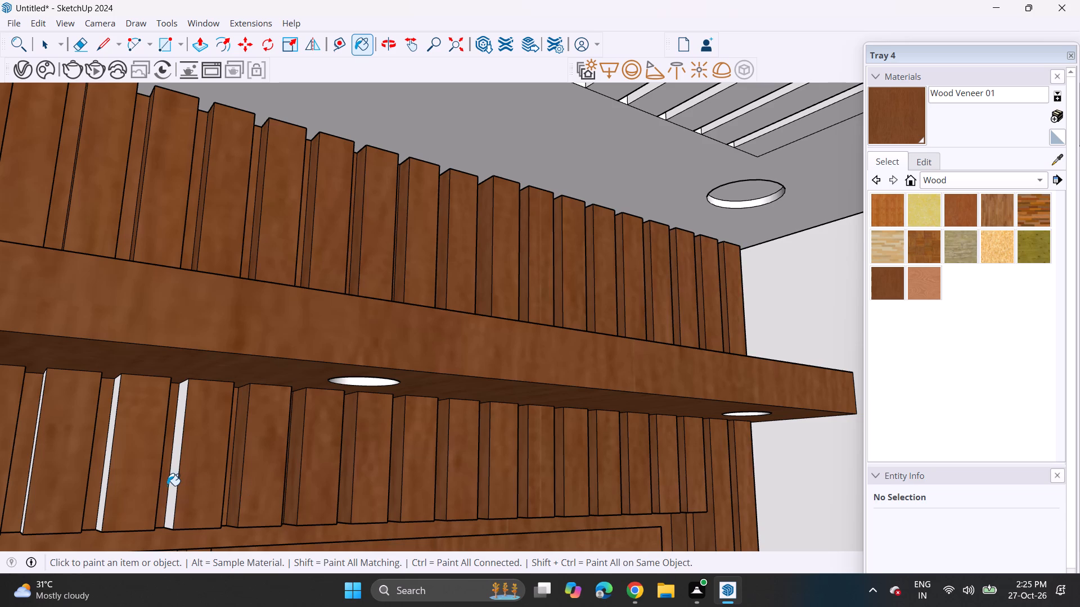
left_click(174, 495)
left_click(104, 497)
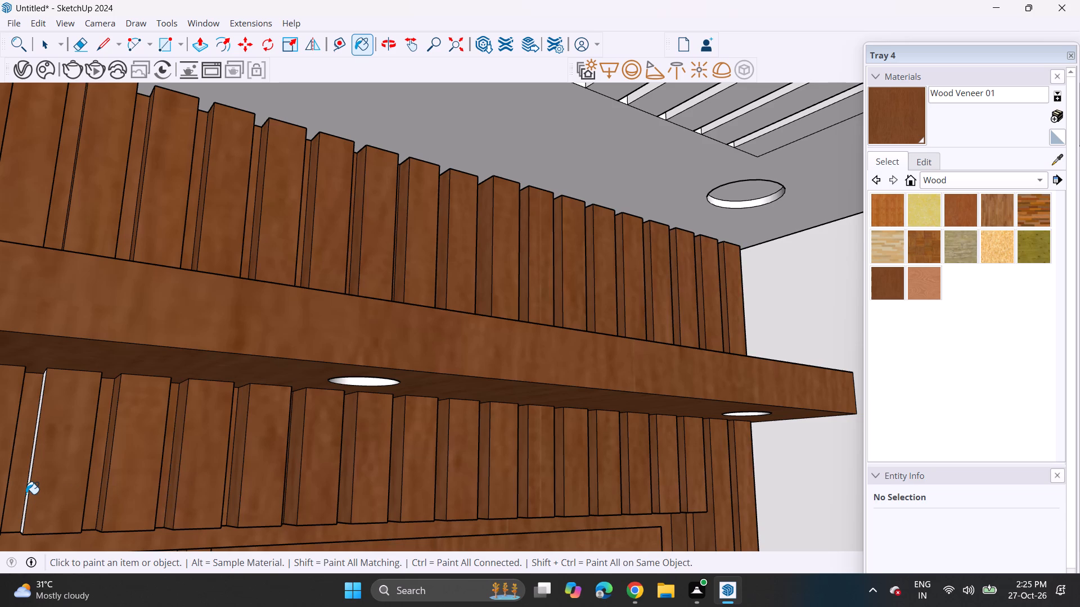
left_click(26, 494)
middle_click_drag(48, 499, 105, 488)
scroll(105, 488, "up", 1)
left_click(28, 425)
Examine the painted slatted wall, ledge and door up close and from across the whole room for unpainted faces.
scroll(258, 437, "up", 1)
middle_click_drag(253, 437, 63, 437)
scroll(40, 437, "down", 5)
middle_click_drag(221, 466, 397, 298)
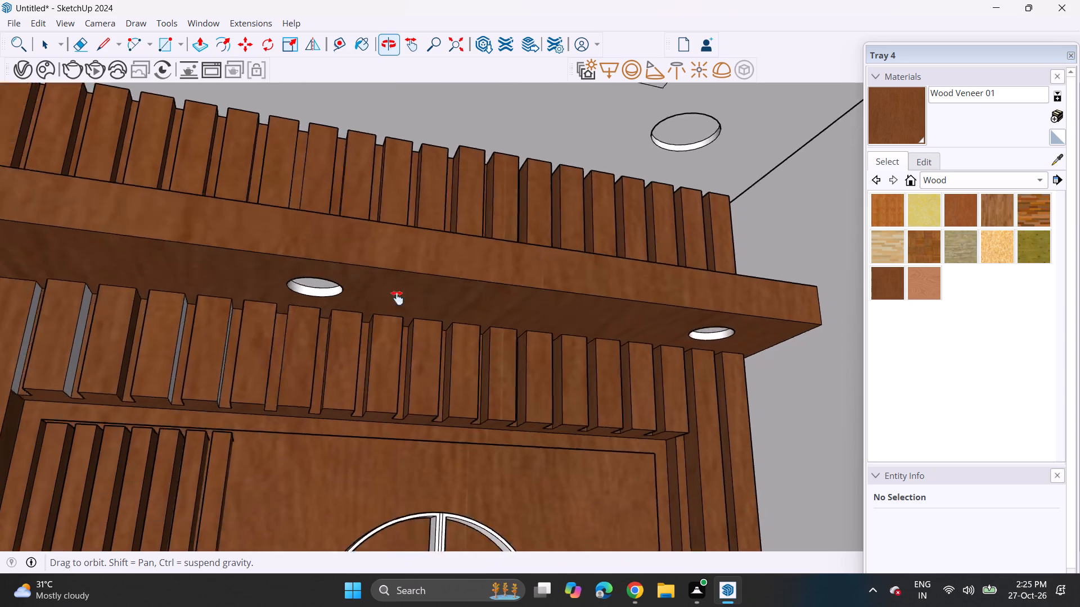
middle_click_drag(397, 298, 488, 235)
middle_click_drag(475, 249, 400, 322)
scroll(368, 336, "down", 8)
scroll(339, 380, "up", 1)
middle_click_drag(316, 411, 497, 289)
scroll(491, 293, "down", 3)
scroll(490, 307, "up", 1)
scroll(481, 325, "down", 1)
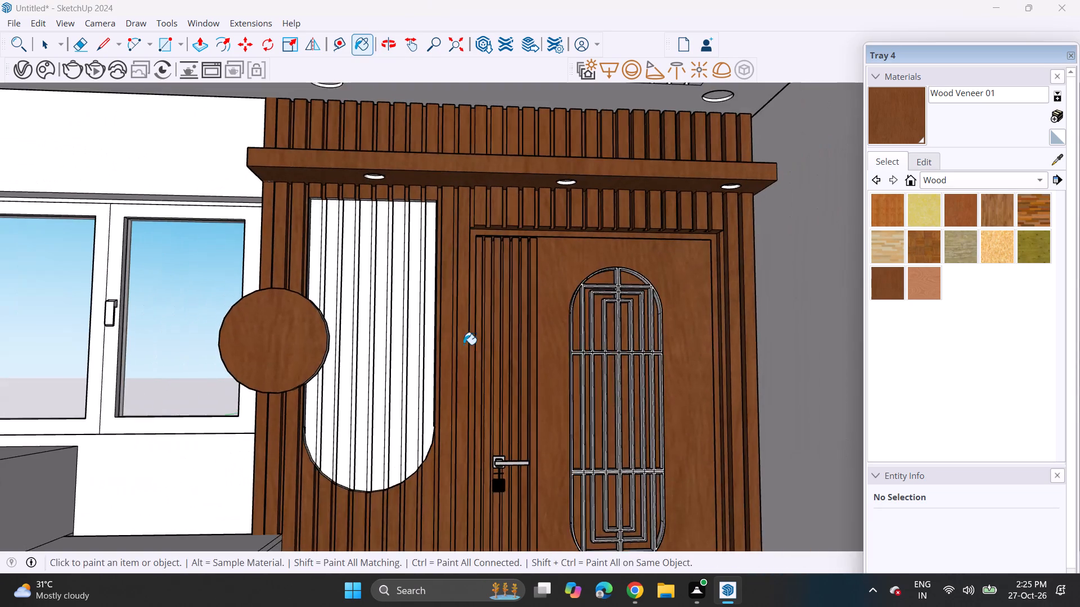
scroll(463, 345, "down", 2)
scroll(462, 360, "up", 1)
scroll(462, 364, "down", 2)
scroll(483, 381, "up", 1)
scroll(483, 381, "down", 2)
middle_click_drag(466, 397, 551, 360)
scroll(551, 360, "down", 2)
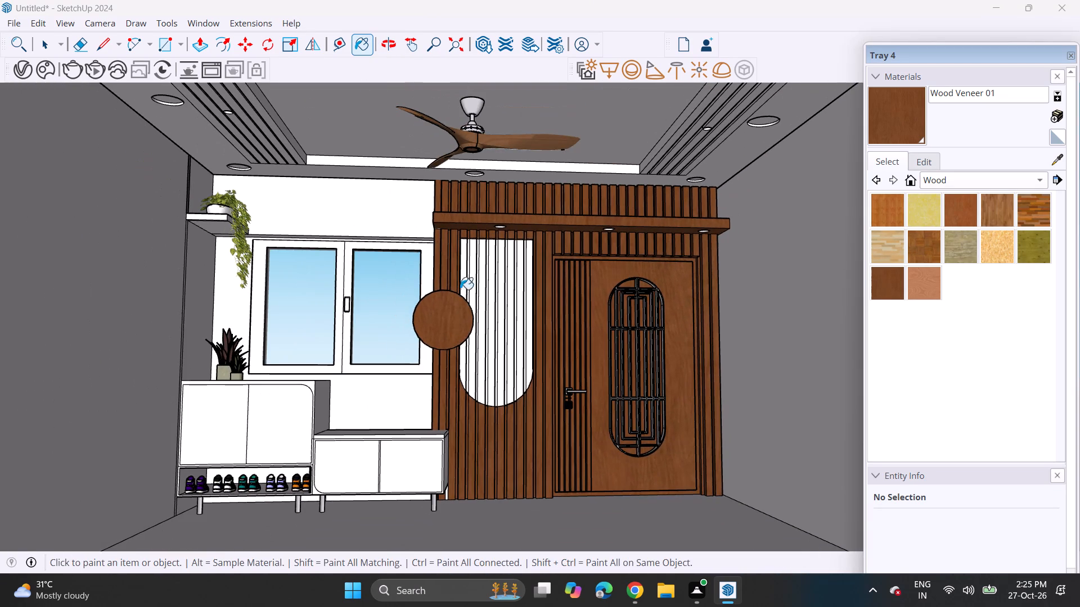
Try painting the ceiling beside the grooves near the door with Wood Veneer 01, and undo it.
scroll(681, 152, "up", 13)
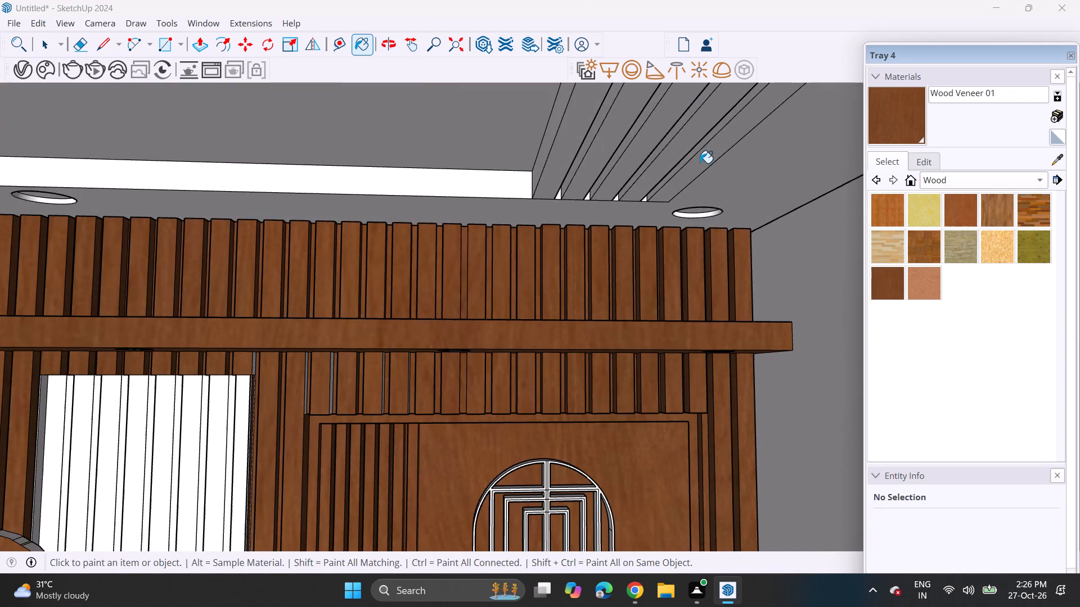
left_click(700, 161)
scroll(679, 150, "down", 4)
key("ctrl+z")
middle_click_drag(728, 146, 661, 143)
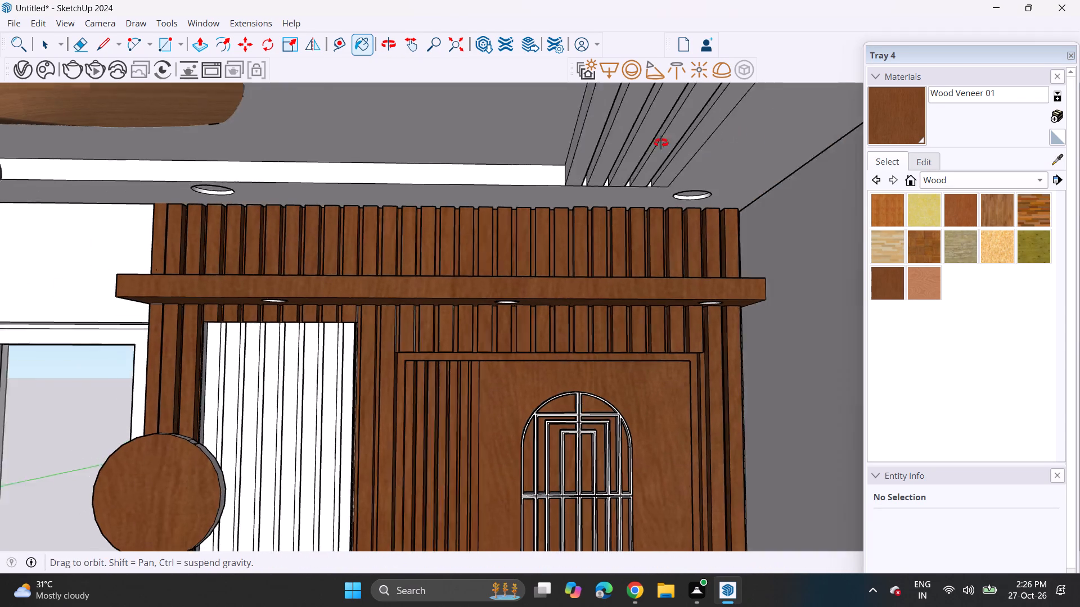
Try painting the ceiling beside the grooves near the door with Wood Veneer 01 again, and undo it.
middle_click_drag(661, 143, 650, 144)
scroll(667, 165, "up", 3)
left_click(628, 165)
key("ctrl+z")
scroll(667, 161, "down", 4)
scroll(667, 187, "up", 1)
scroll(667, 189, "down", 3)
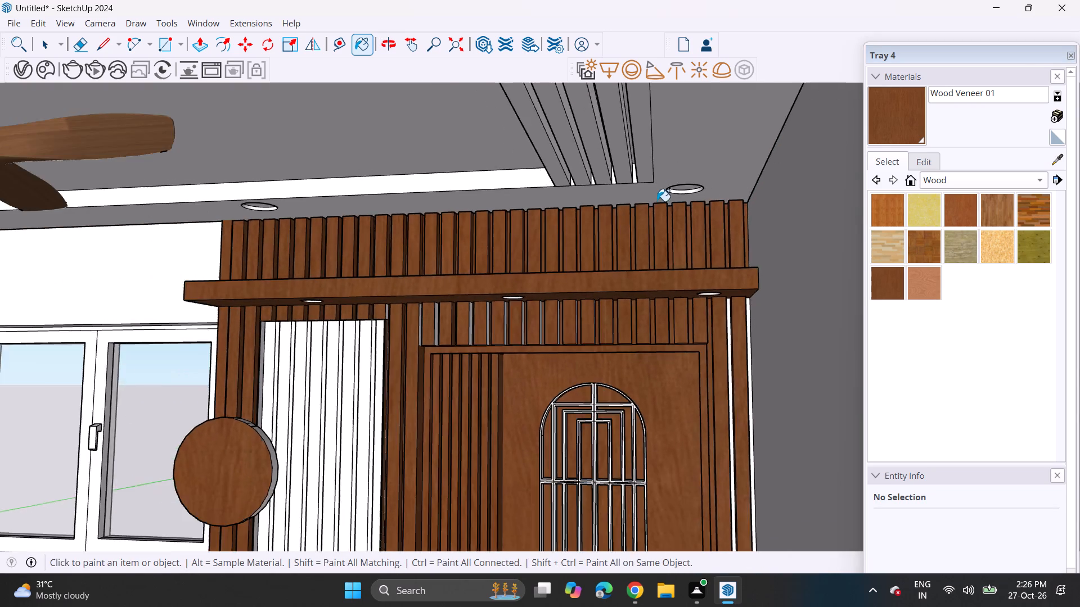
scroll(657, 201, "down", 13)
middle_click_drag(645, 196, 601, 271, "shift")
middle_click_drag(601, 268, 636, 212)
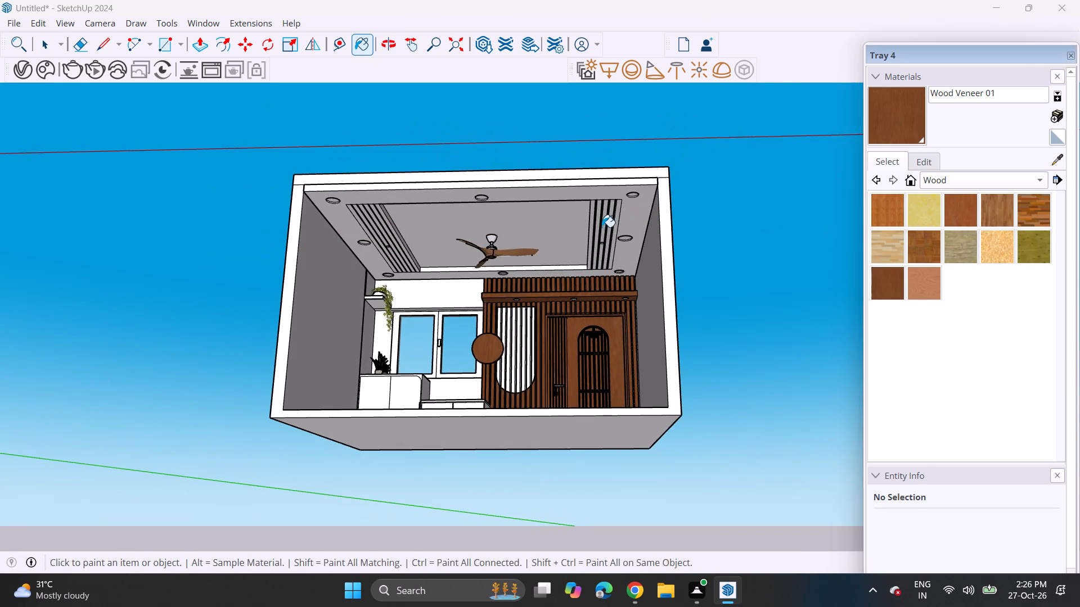
Explode the solid group that forms the ceiling with its recess, grooved strips and downlight holes.
key("space")
double_click(605, 240)
scroll(605, 240, "up", 10)
right_click(604, 240)
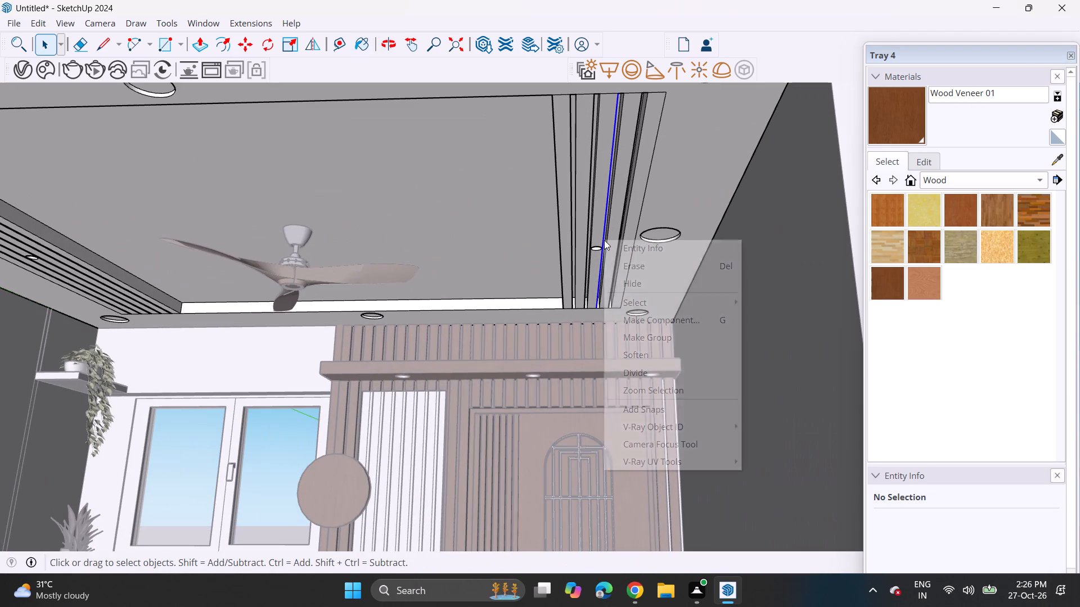
left_click(471, 250)
double_click(488, 235)
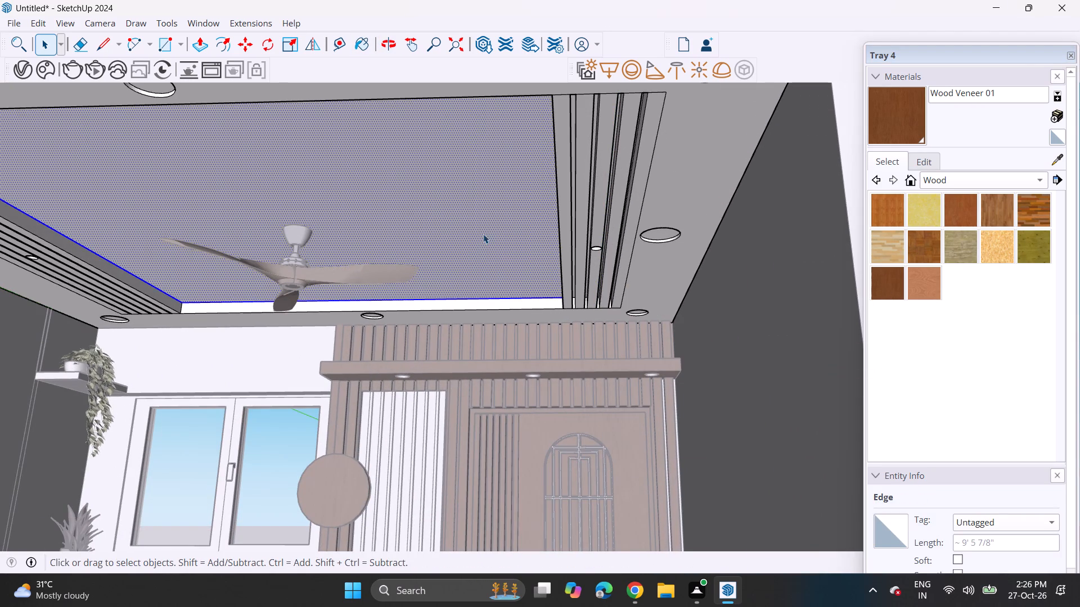
scroll(645, 219, "down", 6)
left_click(803, 152)
left_click(573, 190)
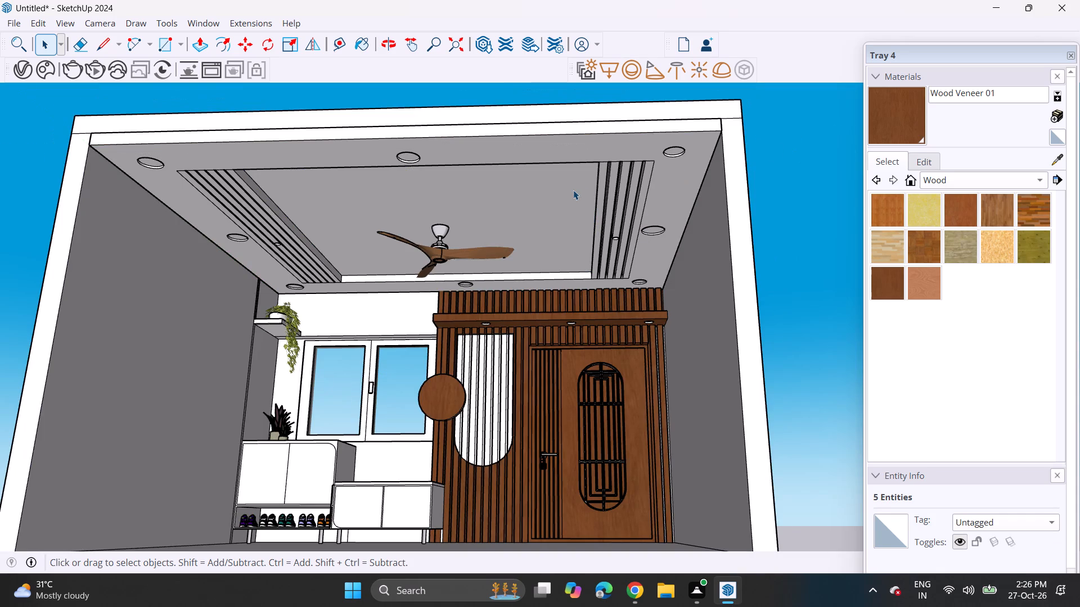
double_click(575, 189)
left_click(637, 152)
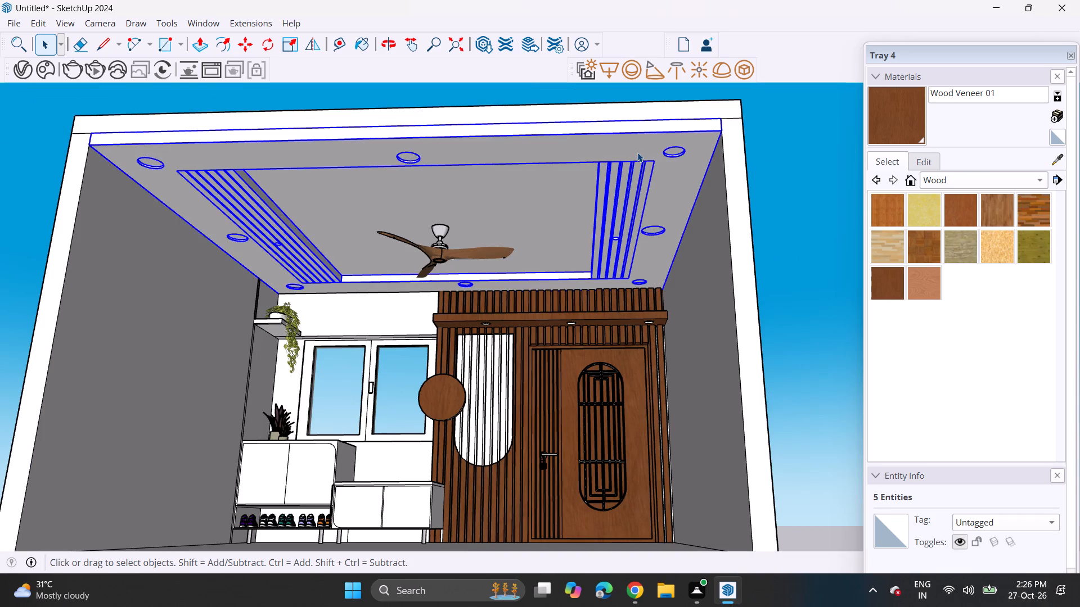
right_click(636, 152)
left_click(674, 247)
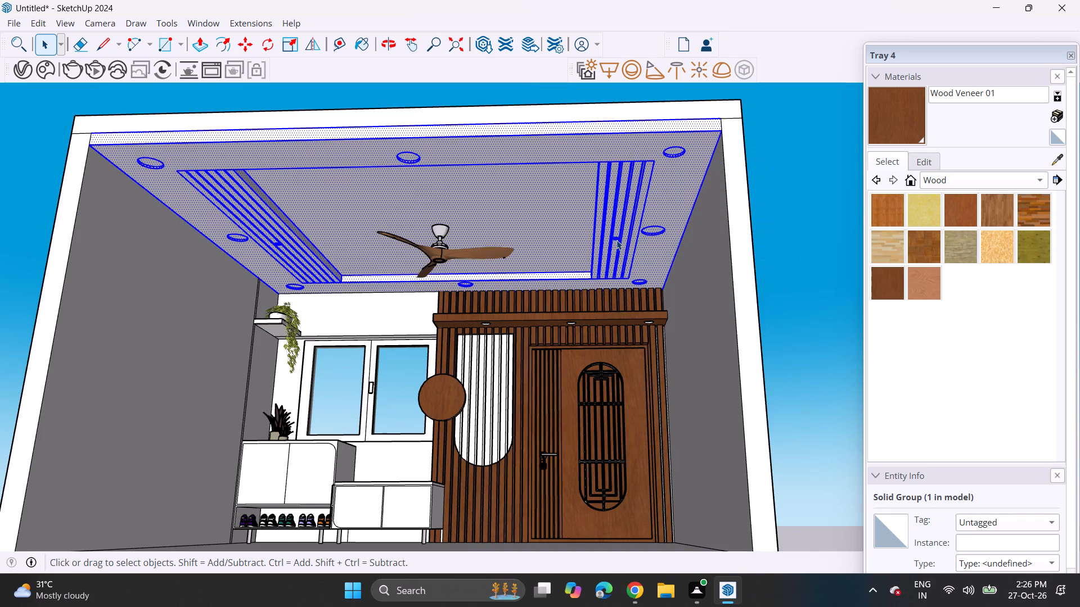
Paint the faces of the ceiling strips on the door side and their recess-facing edge with Wood Veneer 01.
scroll(616, 239, "up", 2)
left_click(822, 188)
scroll(681, 183, "up", 5)
left_click(882, 108)
scroll(706, 140, "down", 1)
scroll(706, 140, "up", 2)
scroll(703, 140, "down", 1)
scroll(699, 140, "up", 2)
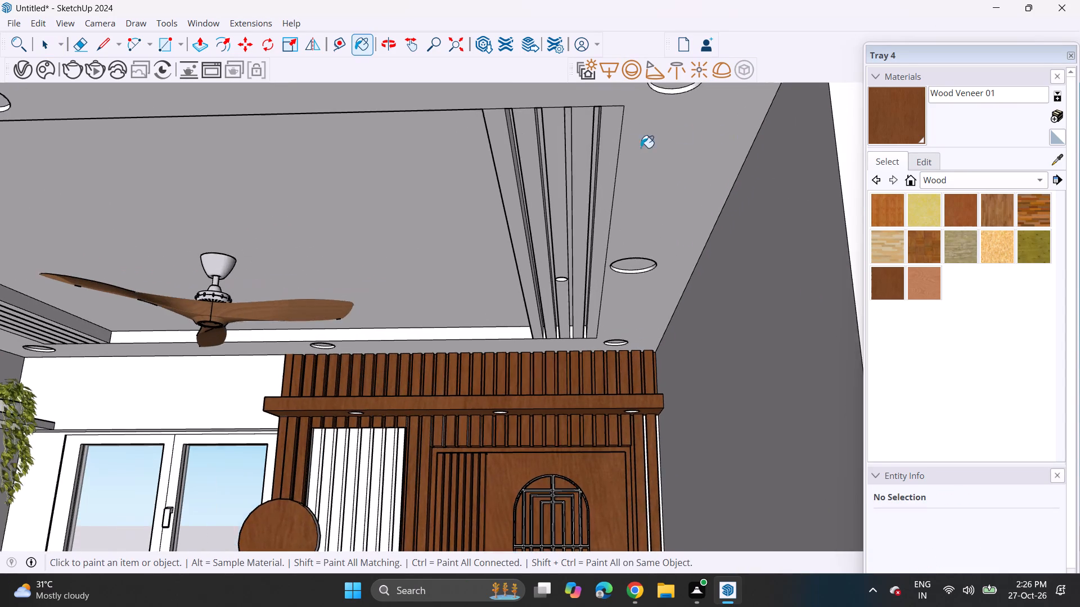
left_click(602, 152)
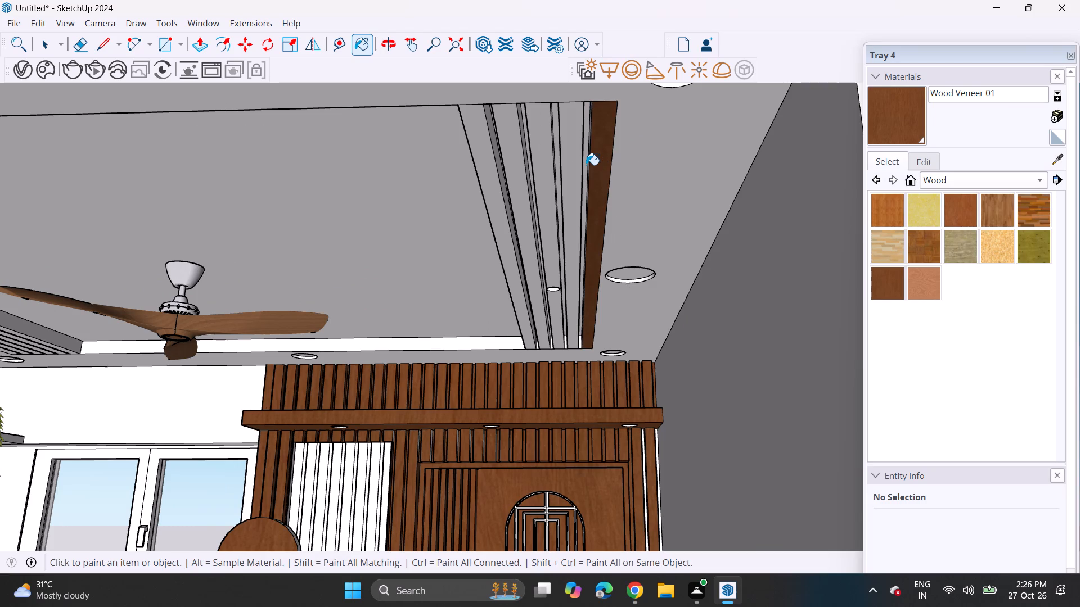
scroll(586, 165, "up", 4)
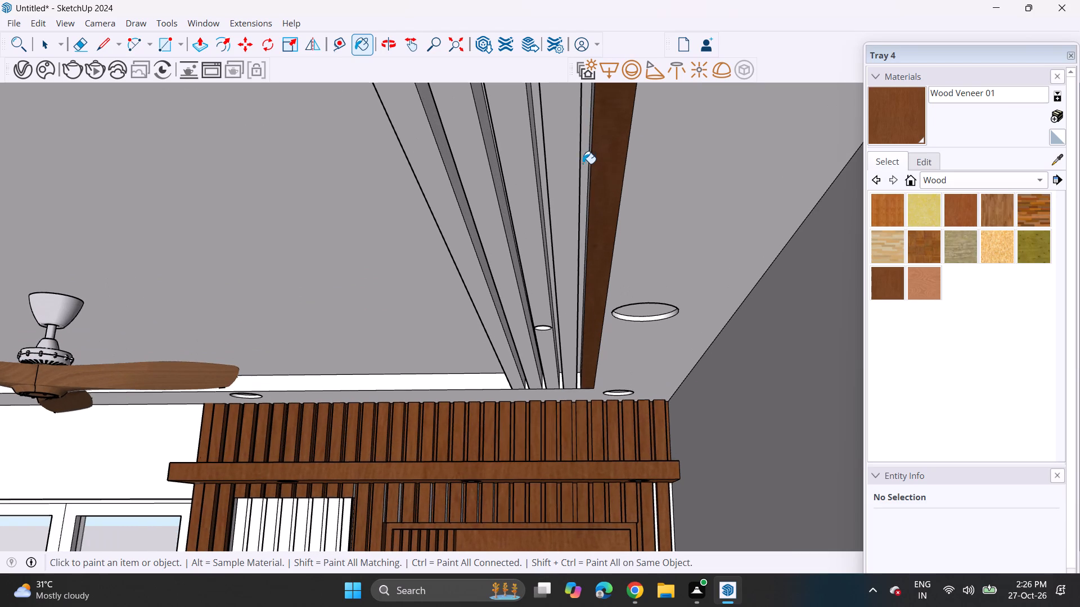
left_click(567, 172)
left_click(526, 180)
left_click(465, 194)
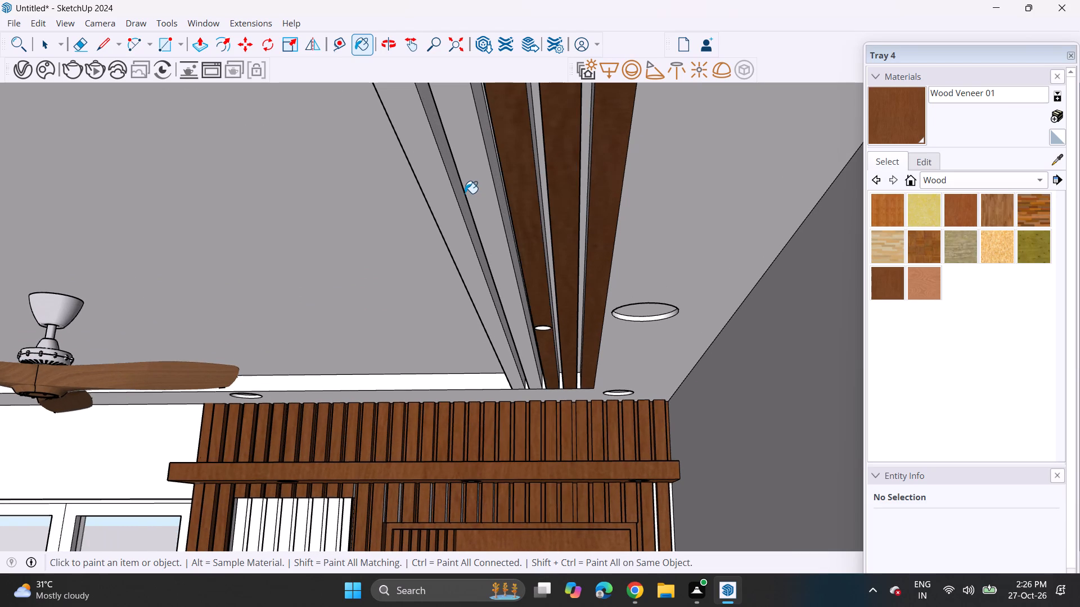
left_click(471, 188)
left_click(432, 192)
middle_click_drag(466, 196, 575, 206)
left_click(578, 204)
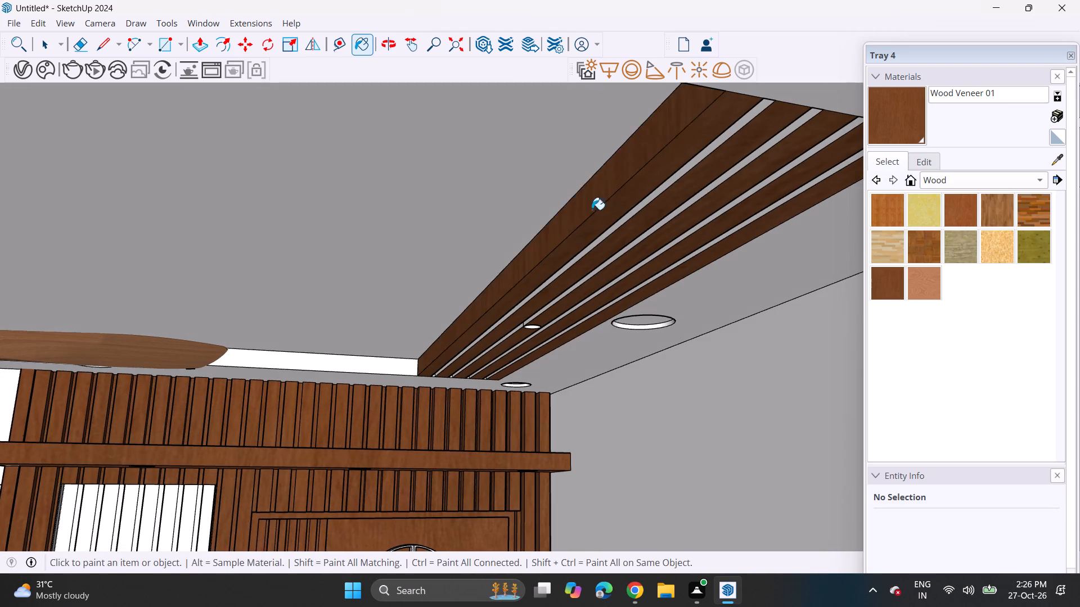
Paint the first groove sides between the door-side ceiling strips with Wood Veneer 01.
middle_click_drag(628, 212, 582, 192)
scroll(578, 192, "up", 1)
scroll(578, 192, "down", 1)
scroll(578, 192, "up", 4)
left_click(586, 193)
middle_click_drag(631, 197, 567, 195)
left_click(461, 221)
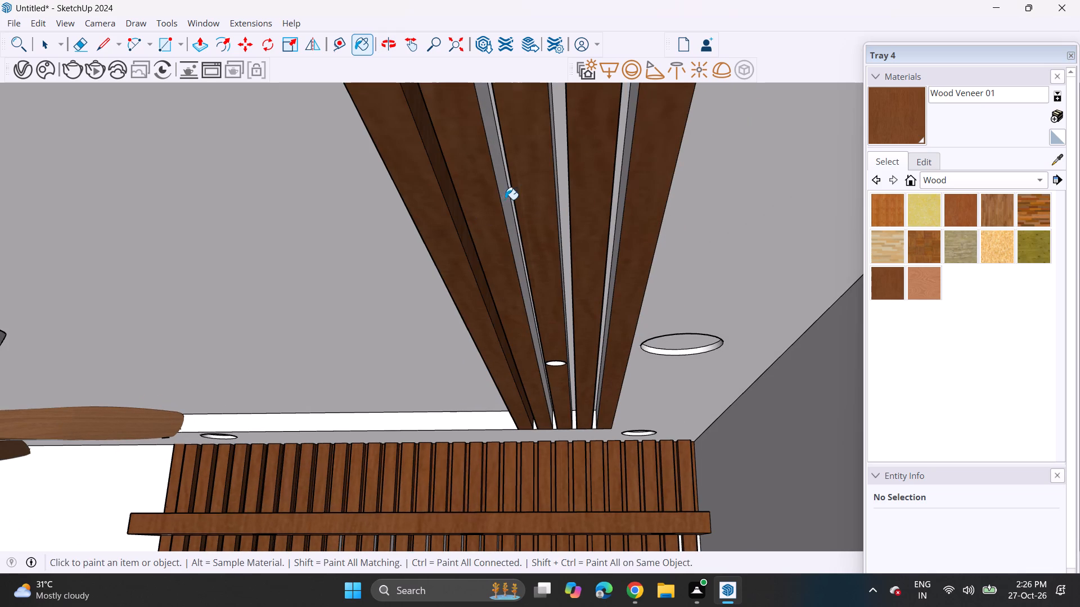
left_click(506, 200)
middle_click_drag(543, 212, 570, 220)
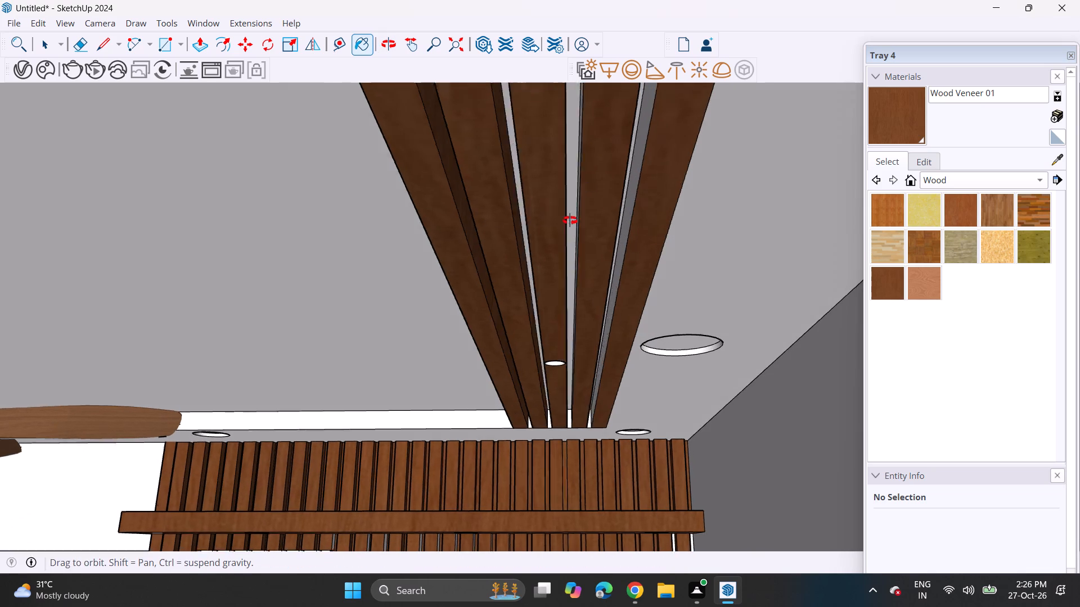
middle_click_drag(570, 220, 589, 229)
left_click(602, 222)
Paint the remaining groove sides between the door-side ceiling strips with Wood Veneer 01.
middle_click_drag(646, 224, 550, 226)
left_click(454, 235)
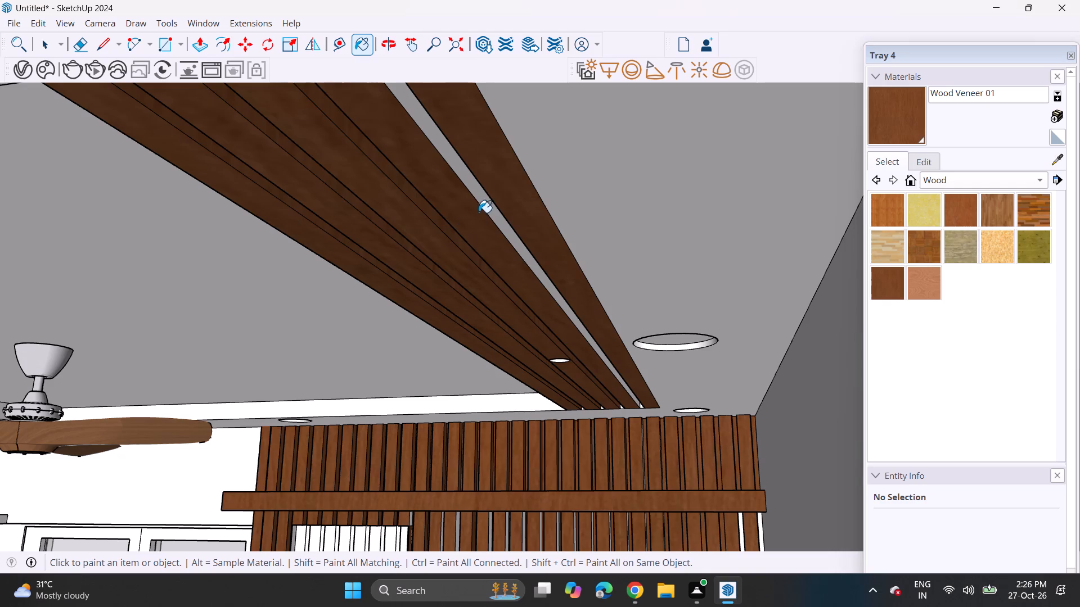
left_click(489, 204)
middle_click_drag(487, 218, 616, 212)
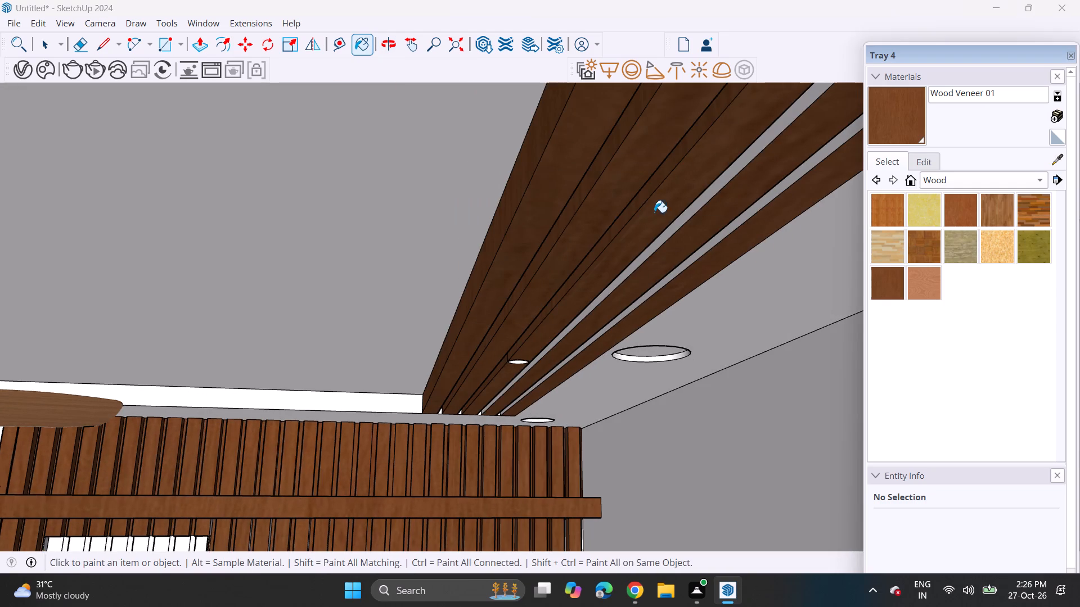
left_click(674, 227)
left_click(713, 239)
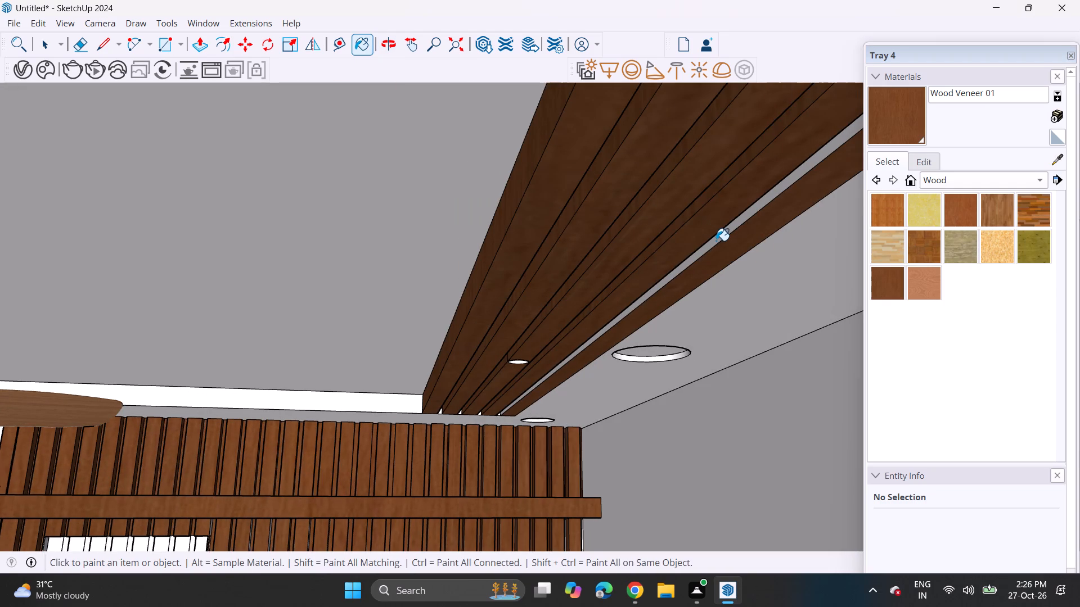
left_click(716, 241)
Paint the outermost ceiling strip on the plant-shelf side and its adjoining groove side with Wood Veneer 01.
scroll(668, 238, "down", 4)
middle_click_drag(618, 287, 861, 162, "shift")
middle_click_drag(481, 262, 809, 257, "shift")
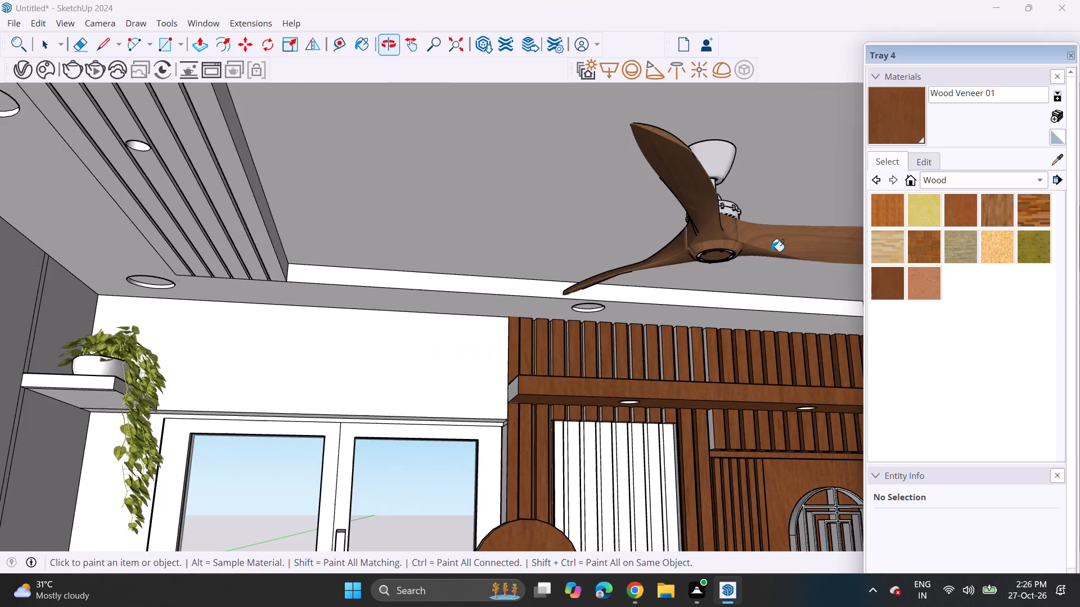
middle_click_drag(251, 259, 417, 273, "shift")
scroll(334, 198, "up", 8)
left_click(329, 212)
middle_click_drag(352, 211, 315, 209)
left_click(281, 207)
left_click(280, 204)
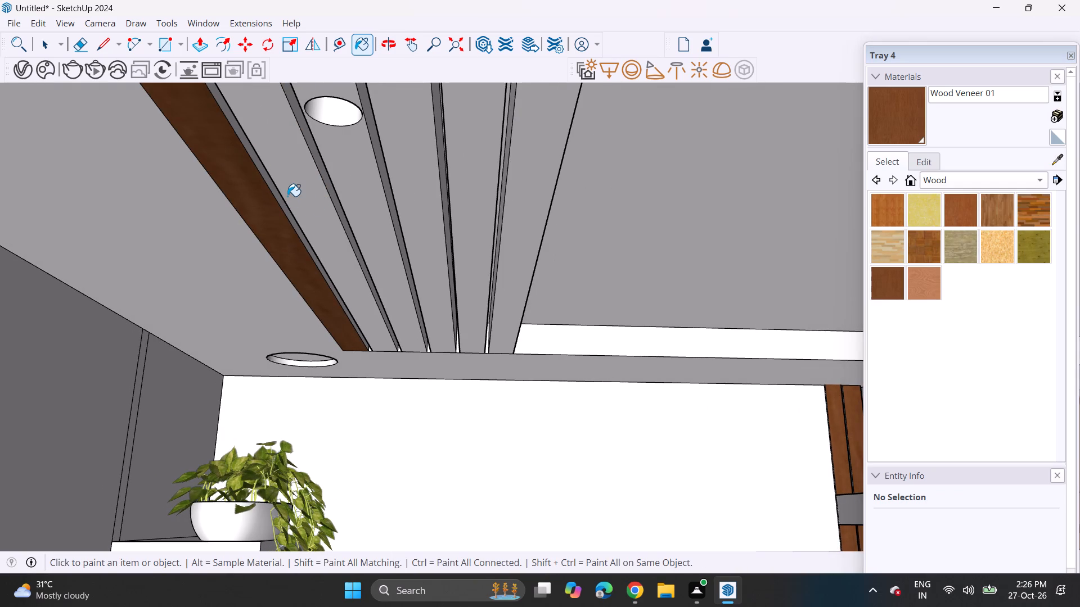
left_click(284, 203)
scroll(284, 203, "up", 7)
left_click(284, 203)
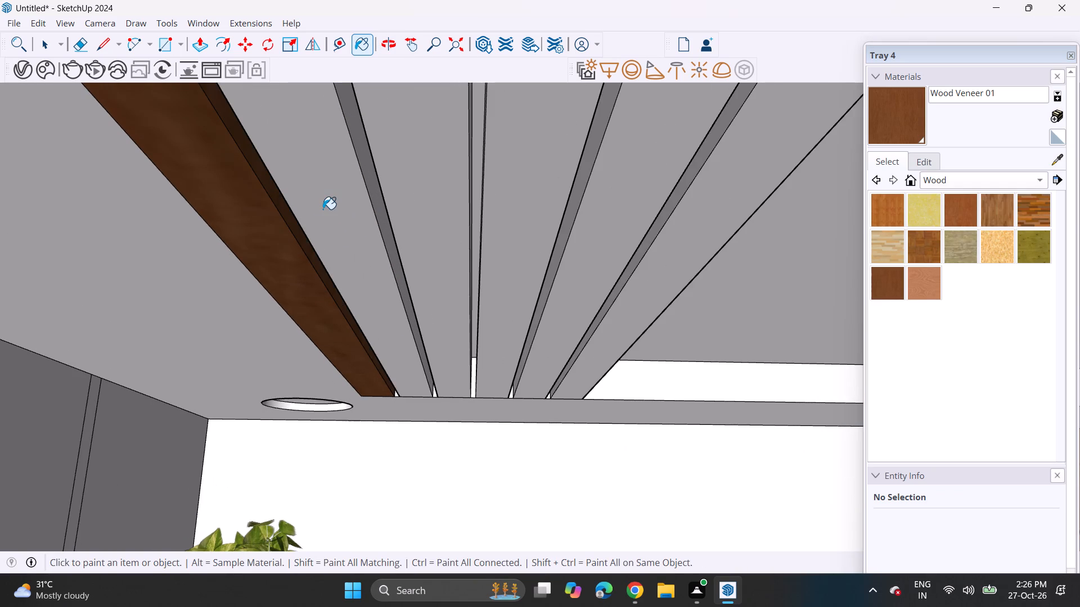
Paint the second, third and fourth plant-shelf-side ceiling strips and the groove sides between them with Wood Veneer 01.
scroll(323, 208, "up", 1)
left_click(323, 208)
left_click(381, 188)
middle_click_drag(456, 192, 401, 198)
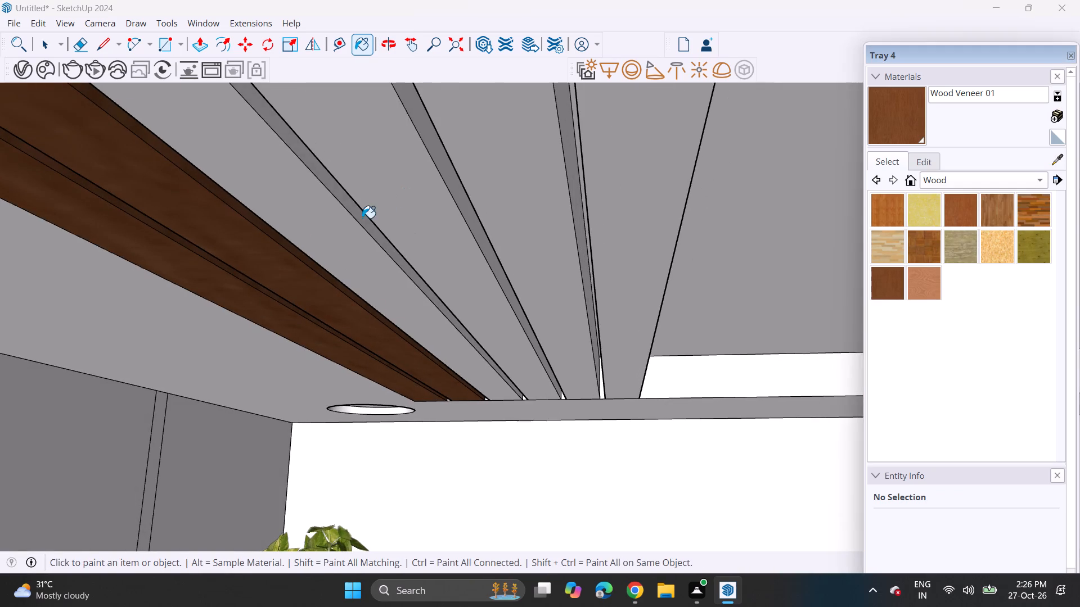
left_click(362, 218)
left_click(345, 235)
left_click(406, 198)
left_click(452, 175)
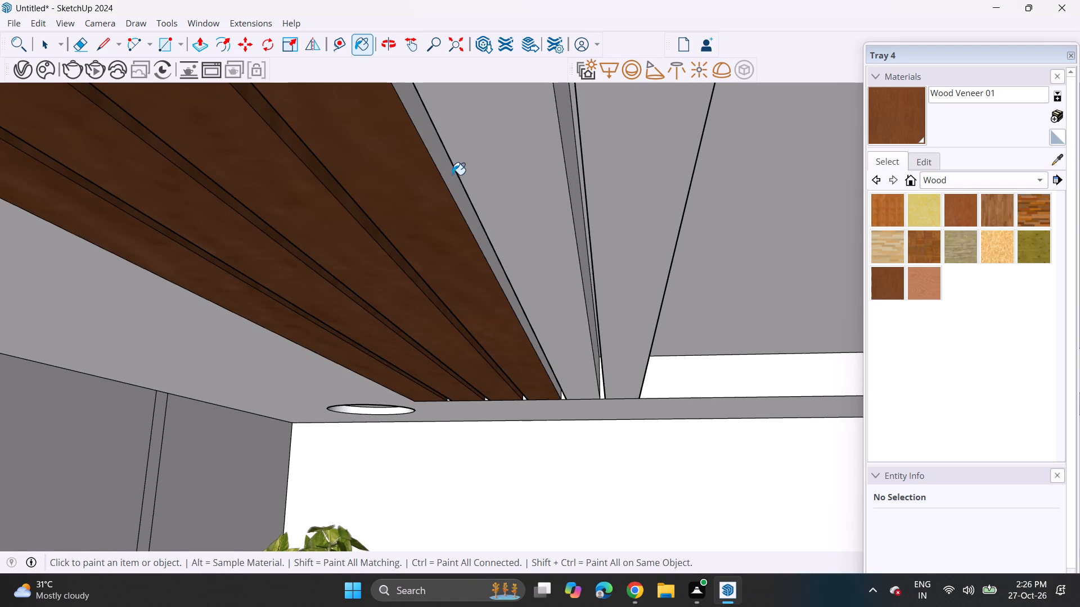
Paint the last two plant-shelf-side ceiling strips, their groove side and the recess-facing edge with Wood Veneer 01.
middle_click_drag(472, 179, 403, 196)
left_click(476, 174)
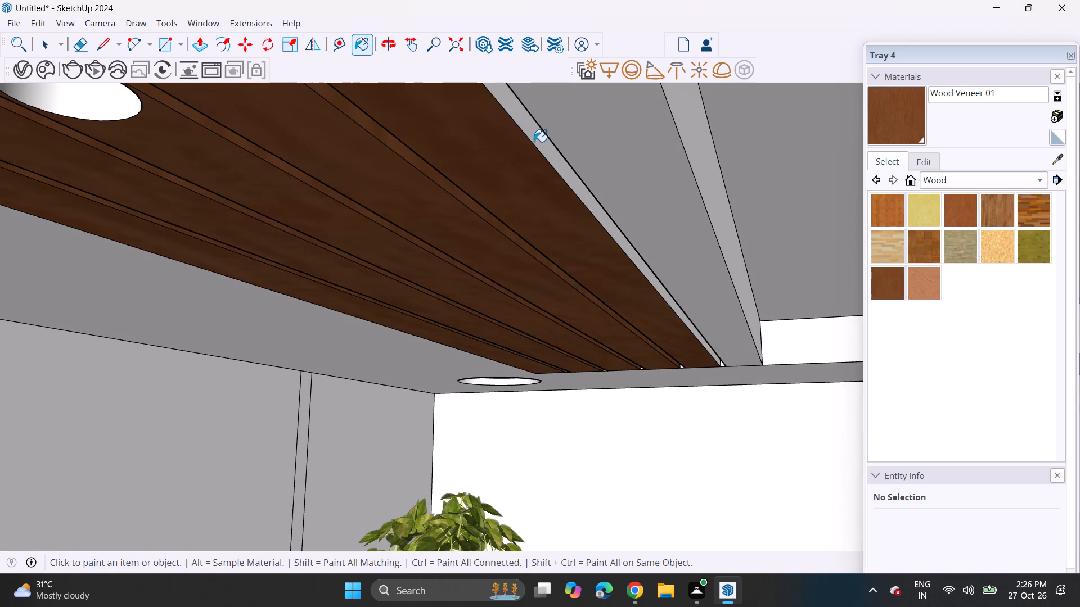
left_click(535, 137)
left_click(602, 143)
left_click(674, 120)
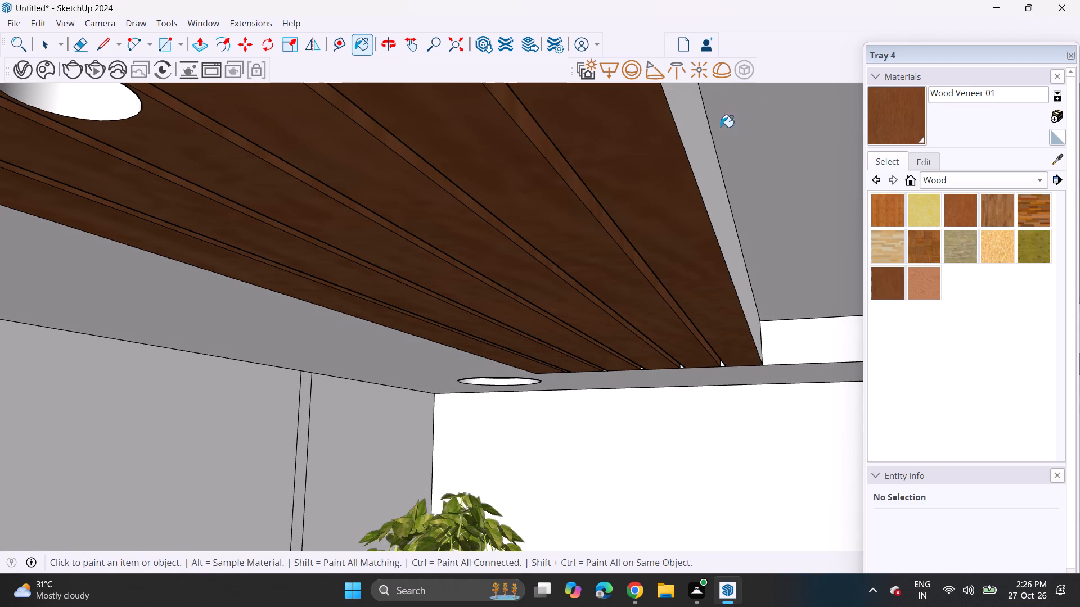
left_click(695, 159)
Paint the remaining unpainted groove sides between the plant-shelf-side ceiling strips with Wood Veneer 01.
scroll(422, 248, "up", 1)
scroll(416, 251, "down", 4)
scroll(437, 273, "up", 1)
middle_click_drag(439, 271, 529, 212)
scroll(521, 202, "down", 1)
scroll(516, 213, "up", 2)
scroll(514, 216, "down", 1)
scroll(506, 223, "up", 1)
scroll(497, 229, "down", 5)
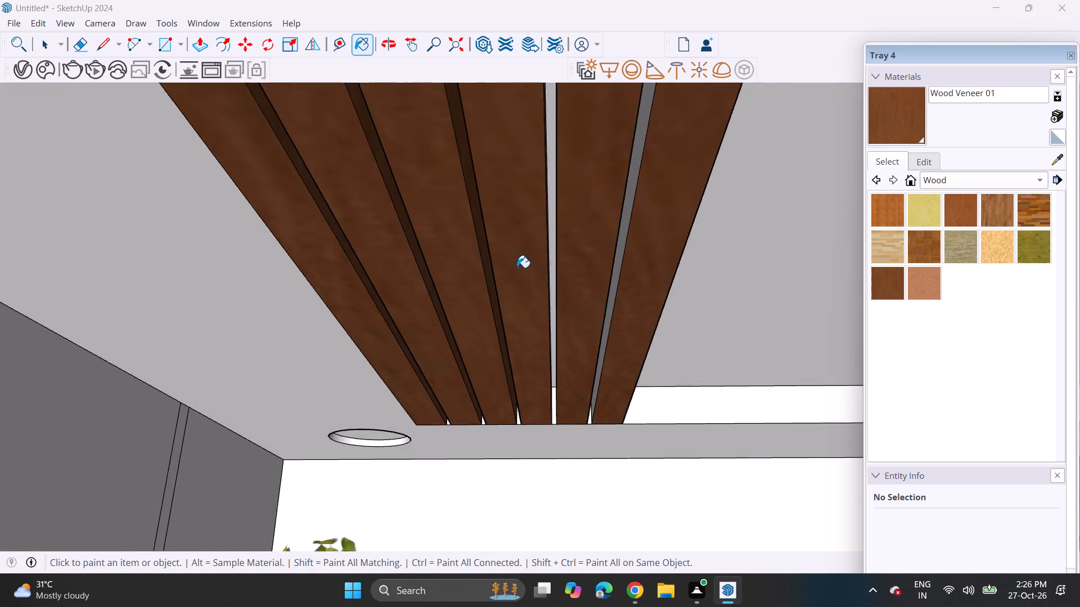
scroll(517, 268, "down", 2)
scroll(565, 245, "up", 10)
middle_click_drag(595, 253, 632, 249)
left_click(628, 230)
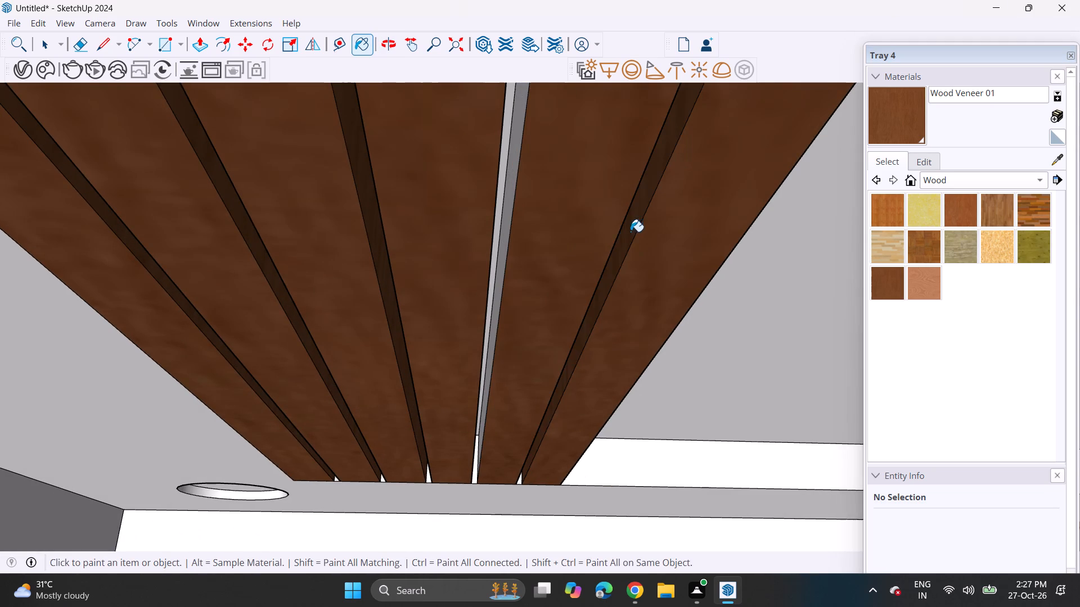
left_click(504, 225)
Examine both banks of ceiling strips and the whole entrance interior for surfaces that still need material.
middle_click_drag(513, 254, 442, 259)
scroll(427, 230, "down", 3)
scroll(412, 235, "up", 1)
scroll(412, 237, "down", 4)
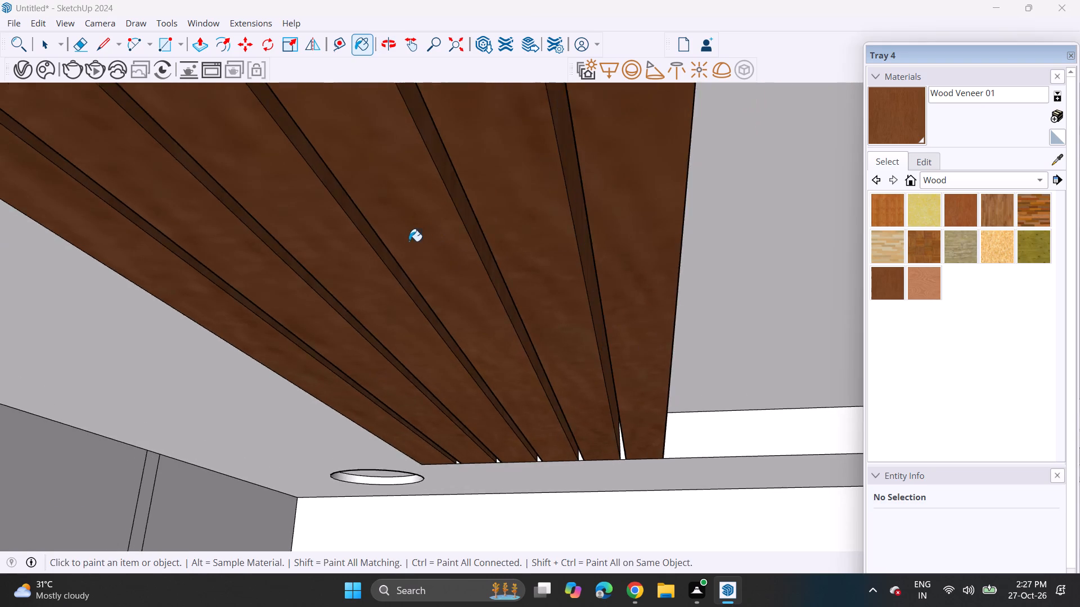
scroll(409, 241, "down", 5)
scroll(422, 258, "up", 1)
scroll(425, 258, "down", 12)
scroll(426, 282, "up", 1)
scroll(427, 278, "down", 11)
scroll(489, 293, "up", 1)
middle_click_drag(485, 293, 402, 249, "shift")
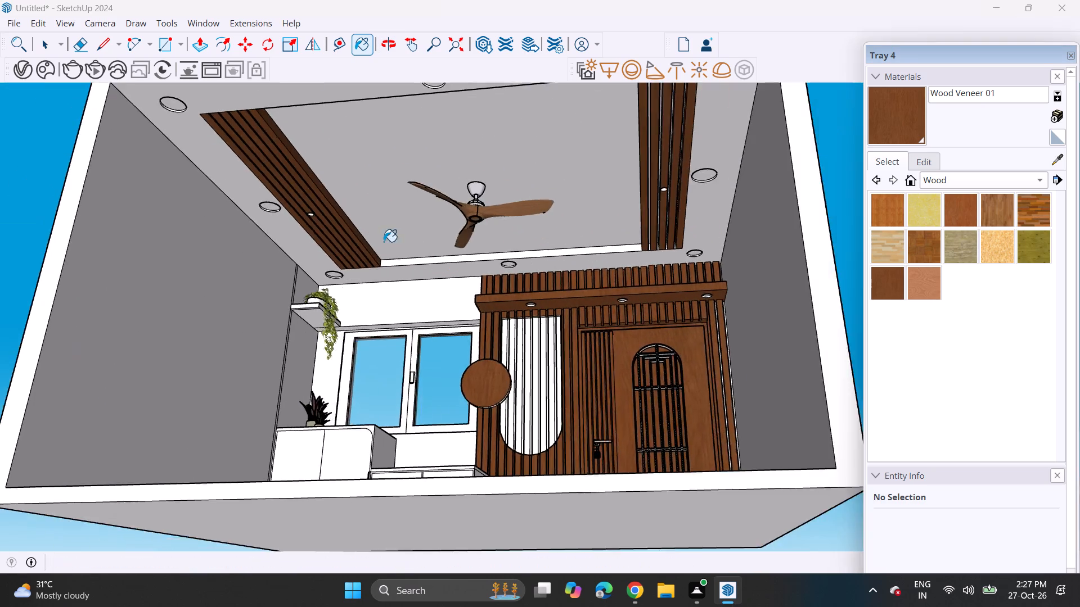
middle_click_drag(404, 262, 435, 319)
scroll(466, 366, "down", 1)
middle_click_drag(470, 366, 434, 315, "shift")
middle_click_drag(449, 312, 472, 339)
scroll(474, 345, "up", 4)
middle_click_drag(474, 345, 483, 343, "shift")
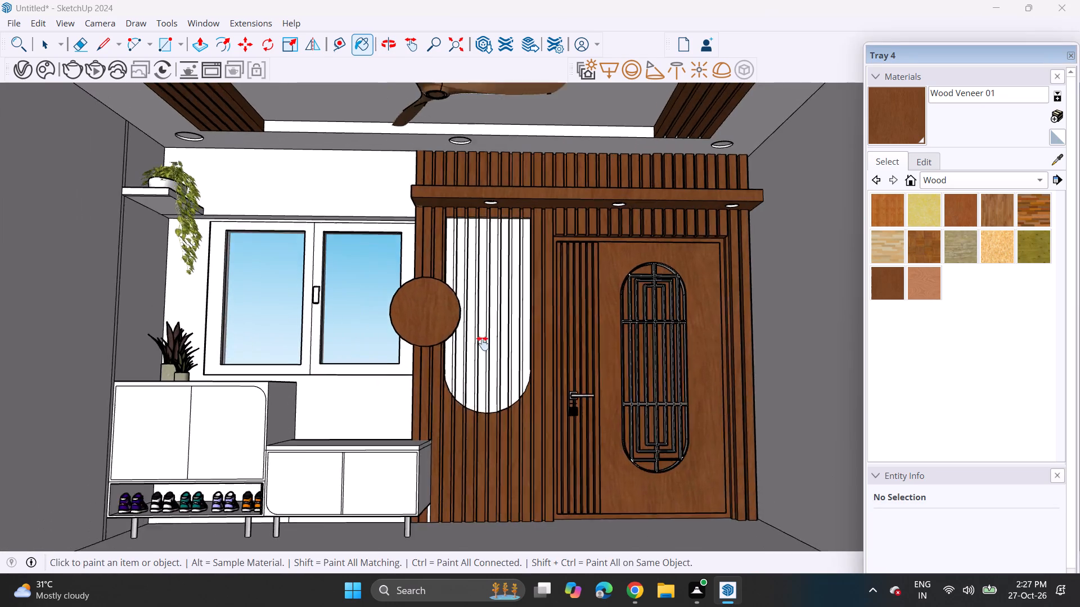
middle_click_drag(483, 343, 559, 325, "shift")
middle_click_drag(541, 328, 535, 361)
Paint the narrow vertical strip on the side wall, below and above the plant shelf, with Wood Veneer 01.
scroll(348, 312, "up", 4)
scroll(217, 321, "up", 4)
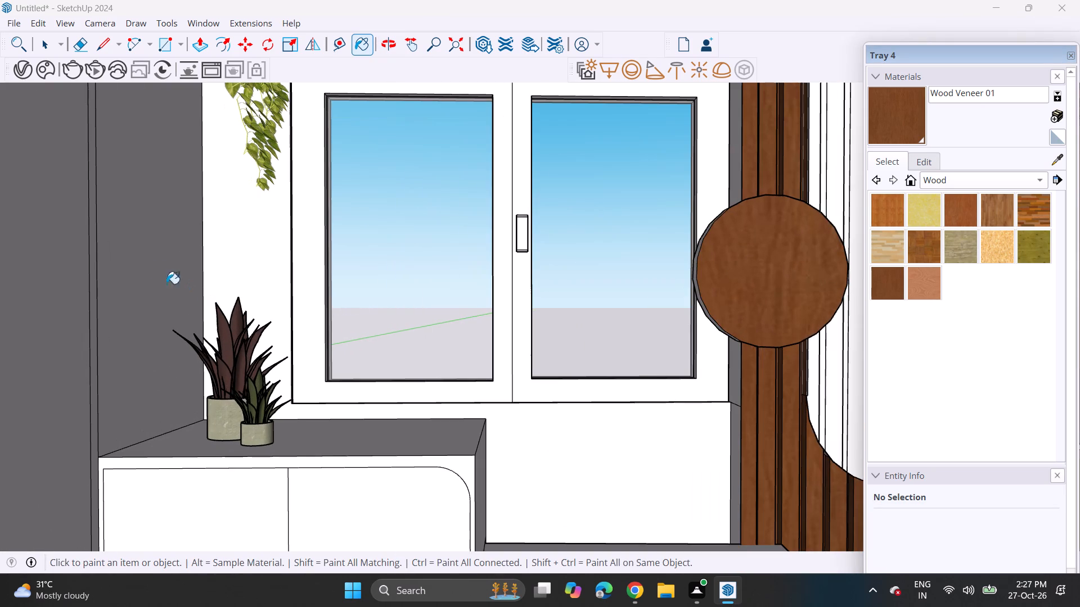
left_click(94, 286)
scroll(111, 309, "down", 5)
scroll(114, 322, "up", 1)
scroll(116, 327, "down", 7)
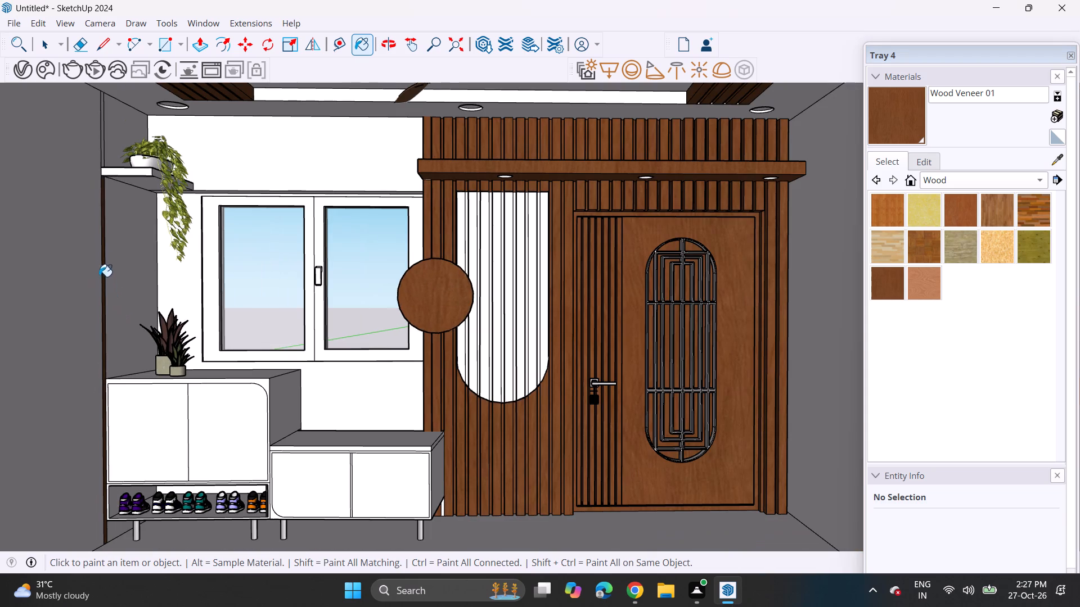
left_click(101, 149)
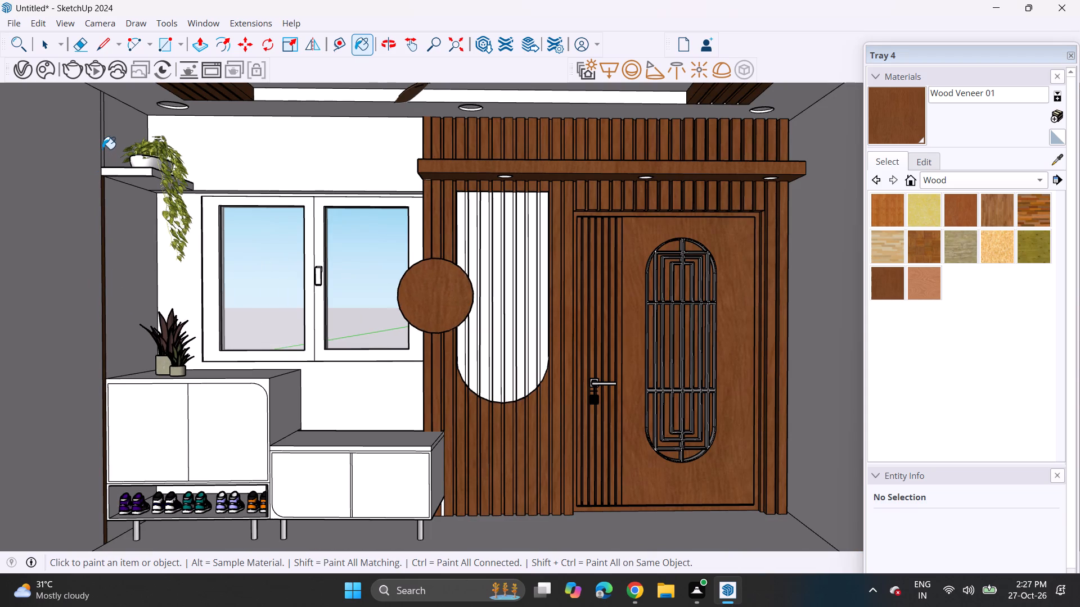
left_click(102, 149)
Paint the front and side edges of the hanging-plant shelf with Wood Veneer 01.
scroll(118, 162, "up", 8)
scroll(118, 162, "down", 1)
scroll(118, 162, "up", 1)
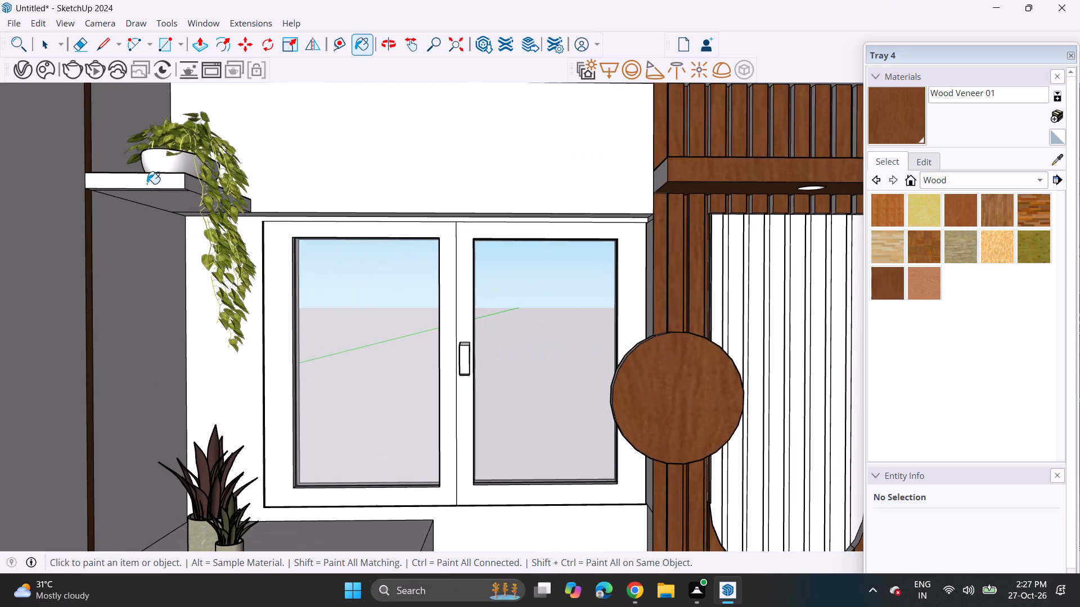
left_click(151, 180)
left_click(192, 187)
Erase the stray line running parallel to the front edge on the underside of the hanging-plant shelf.
scroll(183, 194, "down", 3)
scroll(183, 194, "up", 7)
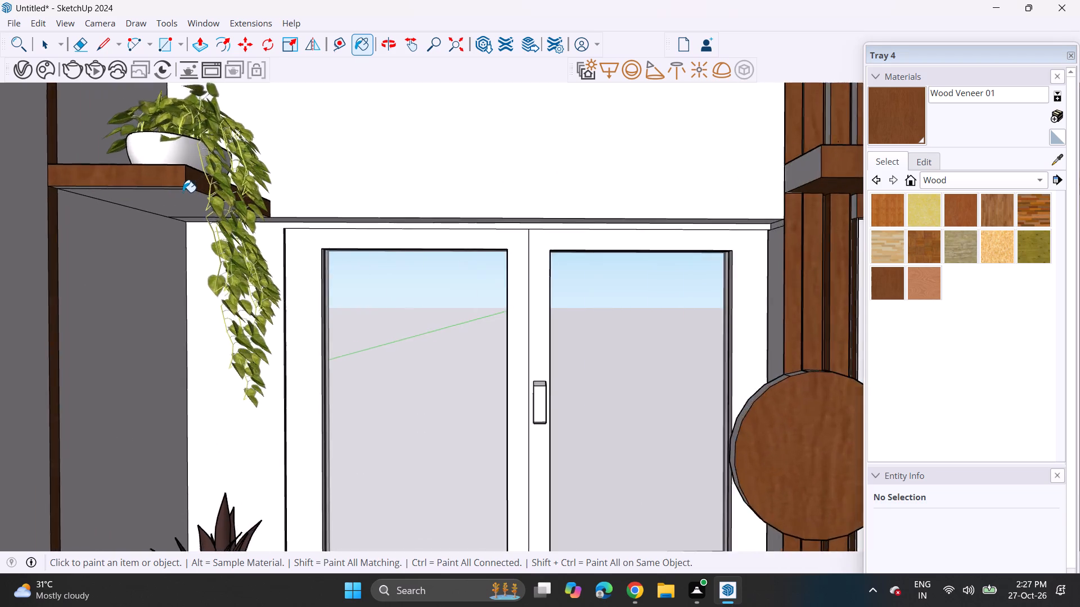
scroll(183, 192, "up", 5)
middle_click_drag(177, 193, 160, 136)
left_click(77, 47)
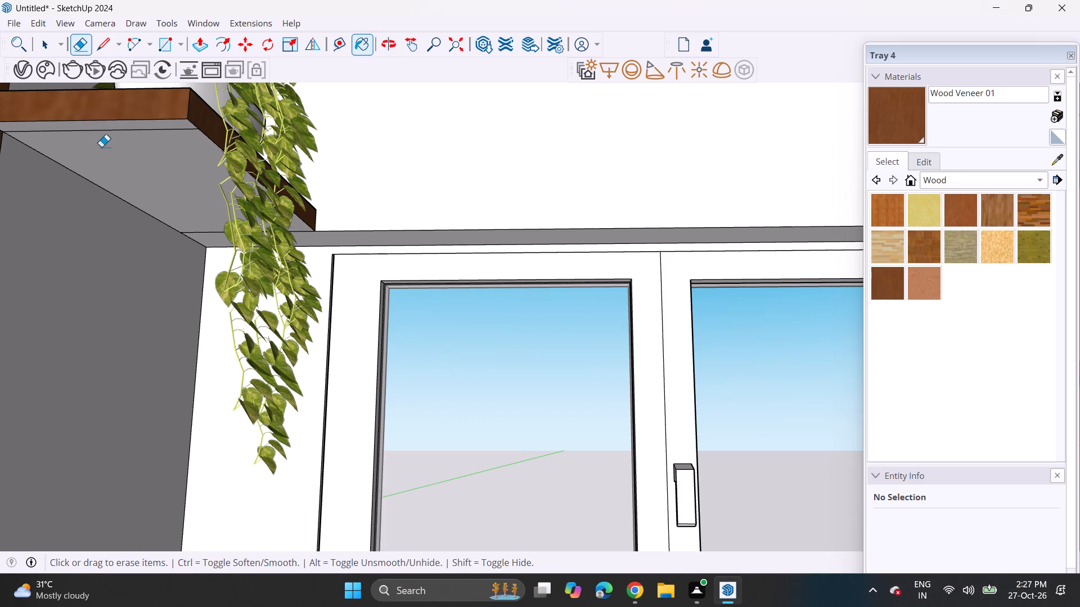
left_click(118, 126)
left_click(139, 135)
left_click_drag(141, 130, 145, 136)
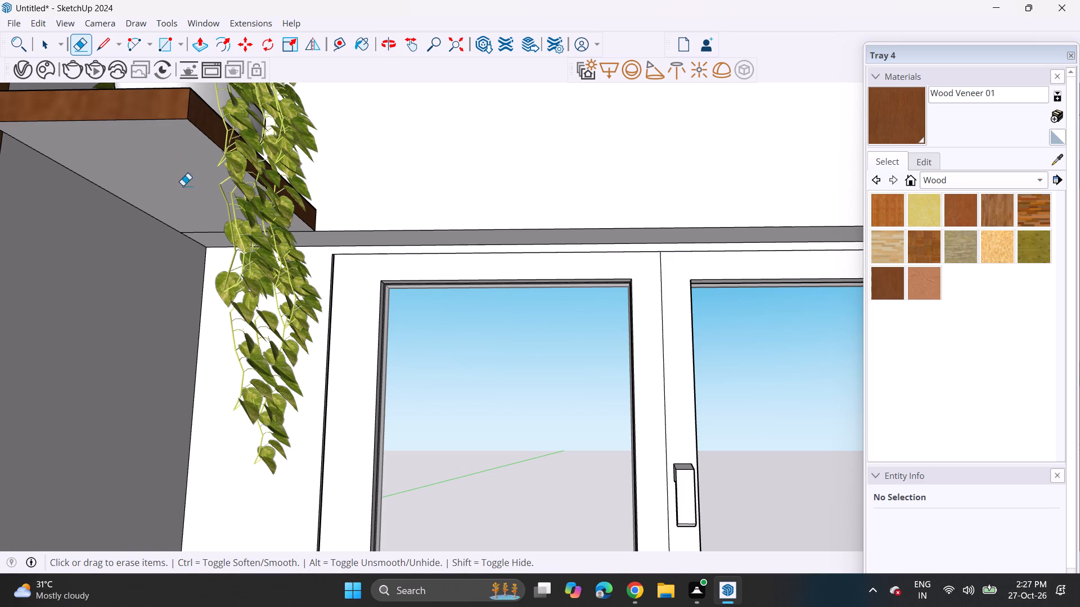
left_click(209, 236)
middle_click_drag(182, 187, 186, 241)
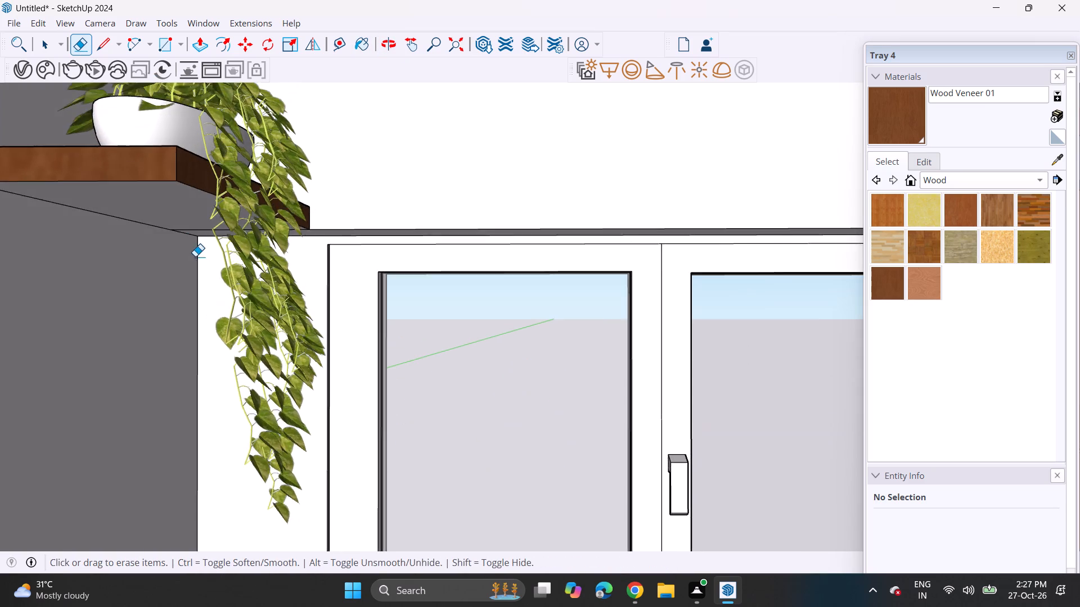
Paint the tall shoe cabinet's front frame, side panel and top with Wood Veneer 01.
scroll(195, 256, "down", 3)
scroll(192, 266, "up", 1)
scroll(192, 274, "down", 11)
middle_click_drag(361, 308, 327, 234, "shift")
scroll(300, 248, "down", 3)
middle_click_drag(415, 283, 399, 257, "shift")
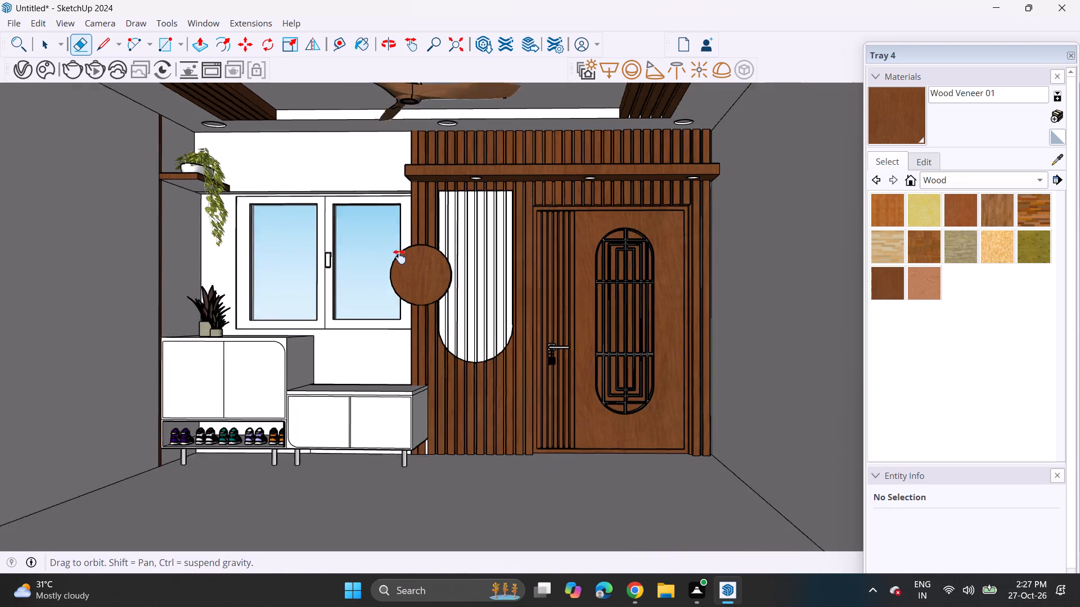
middle_click_drag(399, 257, 396, 252, "shift")
scroll(398, 255, "up", 1, "shift")
middle_click_drag(402, 248, 422, 256)
middle_click_drag(435, 266, 460, 289, "shift")
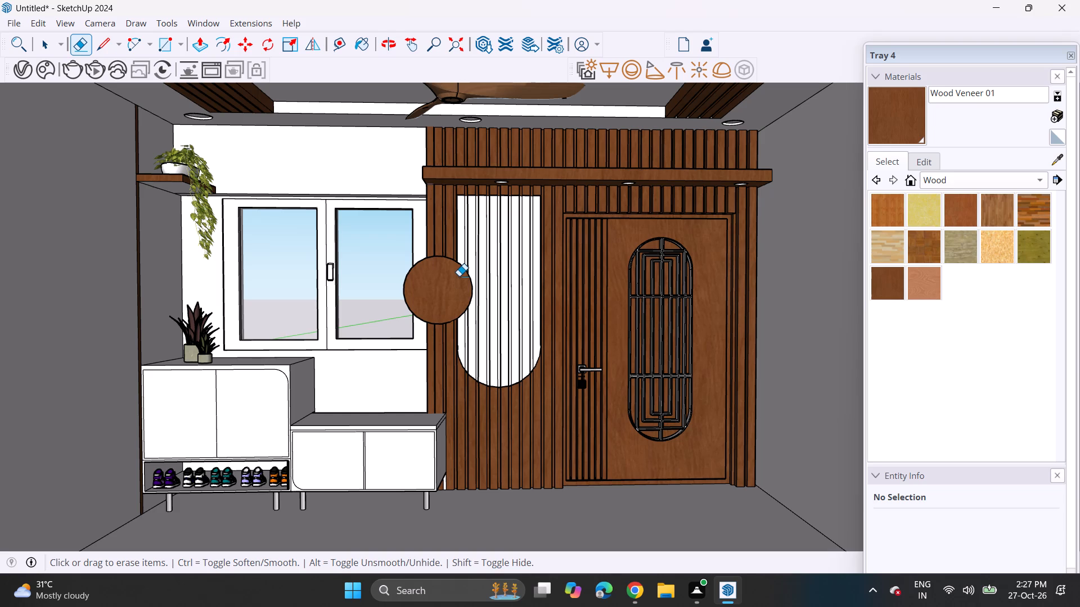
left_click(885, 294)
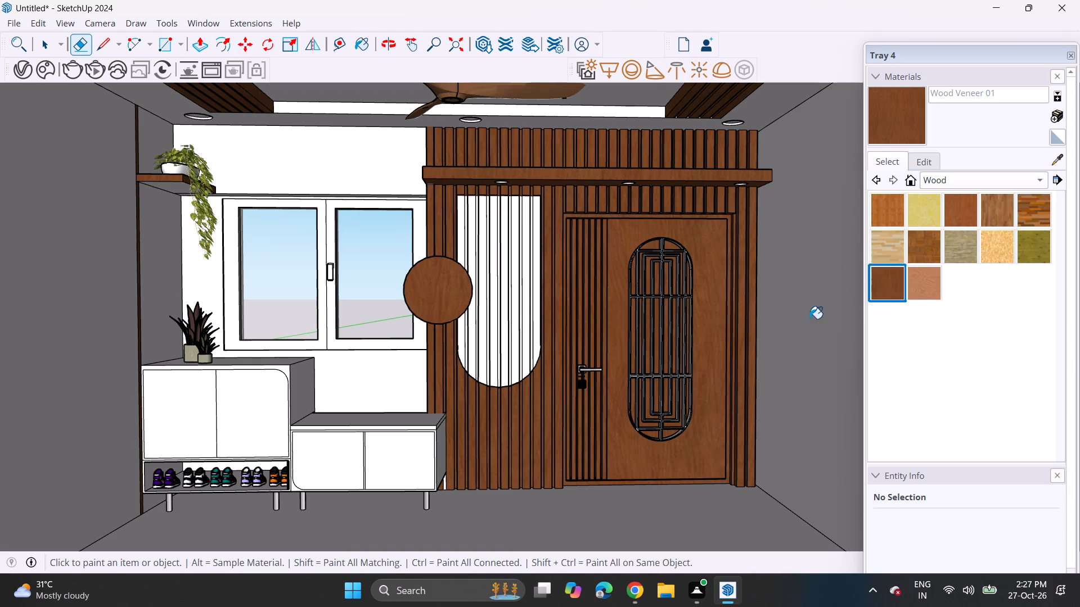
scroll(291, 374, "up", 3)
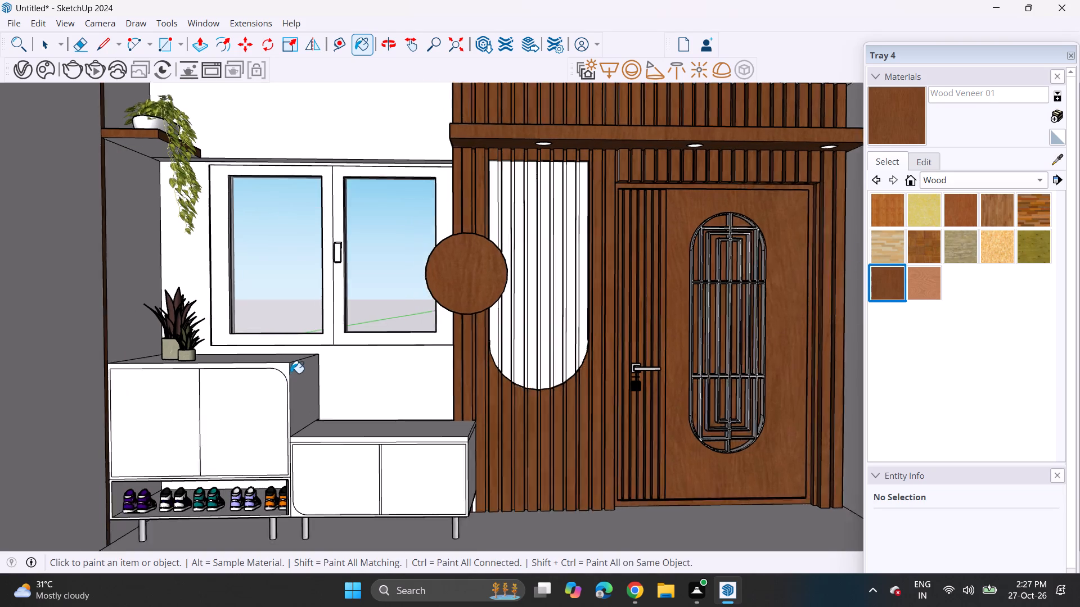
left_click(287, 366)
left_click(296, 372)
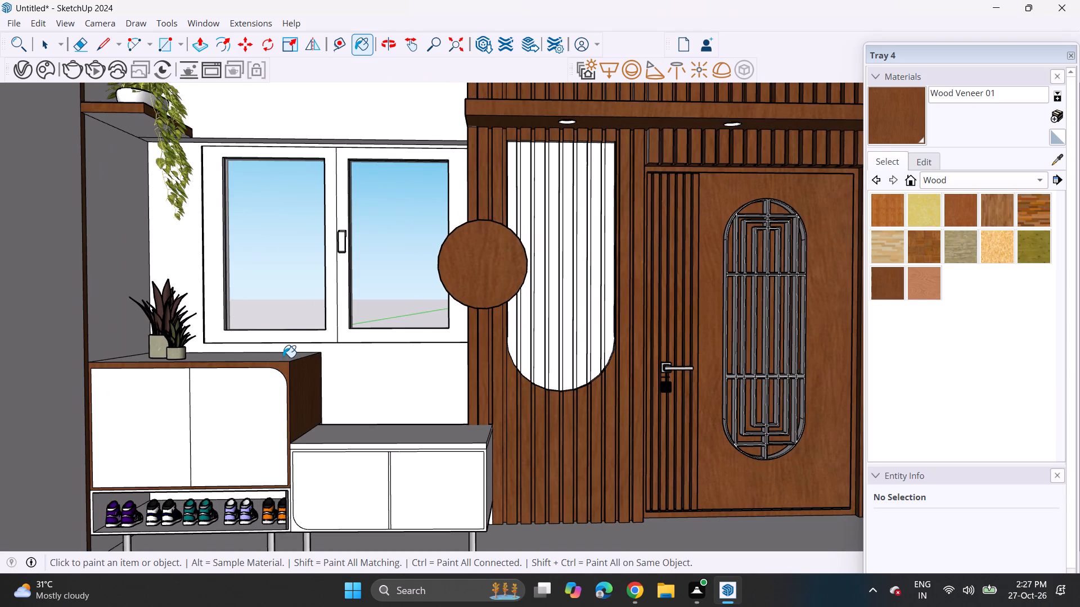
left_click(283, 357)
Paint the low cabinet's top, top edges, front frame and exposed side panel with Wood Veneer 01.
left_click(348, 436)
left_click(354, 449)
left_click(367, 447)
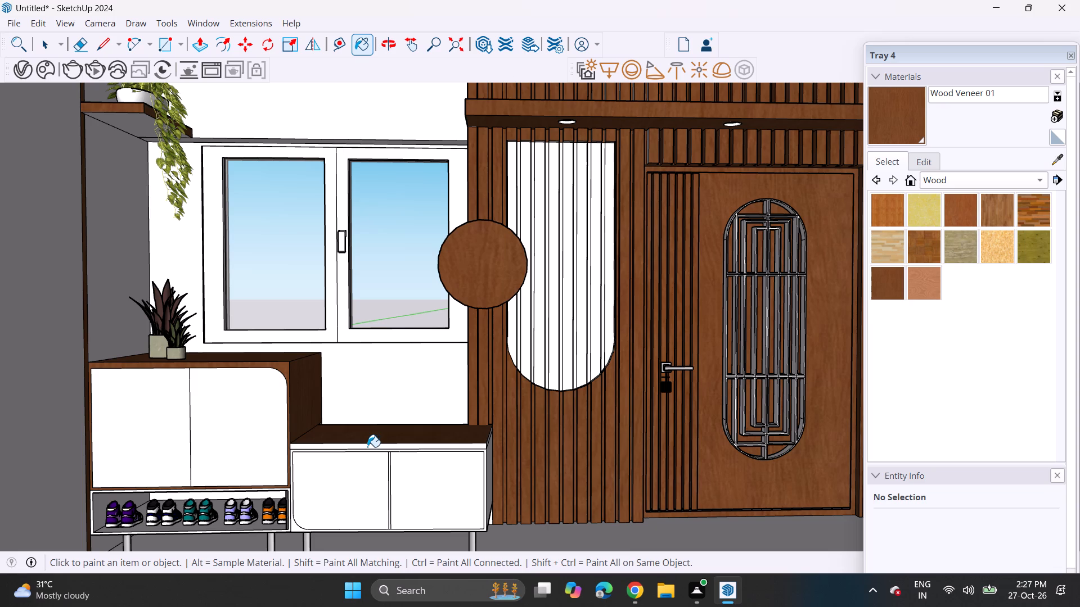
scroll(325, 515, "up", 4)
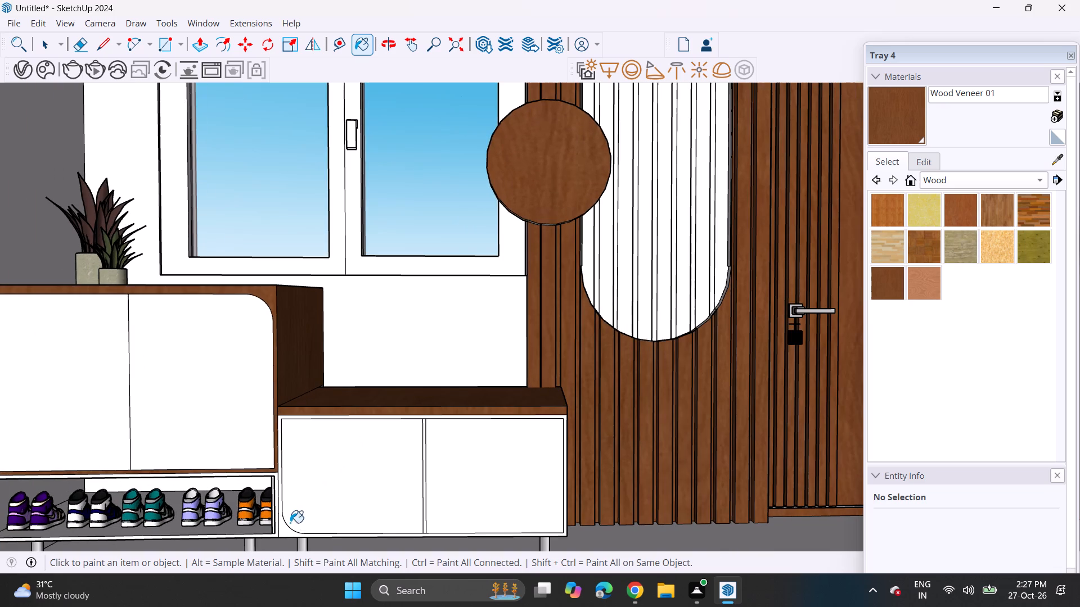
left_click(283, 528)
scroll(283, 528, "down", 4)
middle_click_drag(503, 520, 453, 508)
scroll(470, 512, "up", 1)
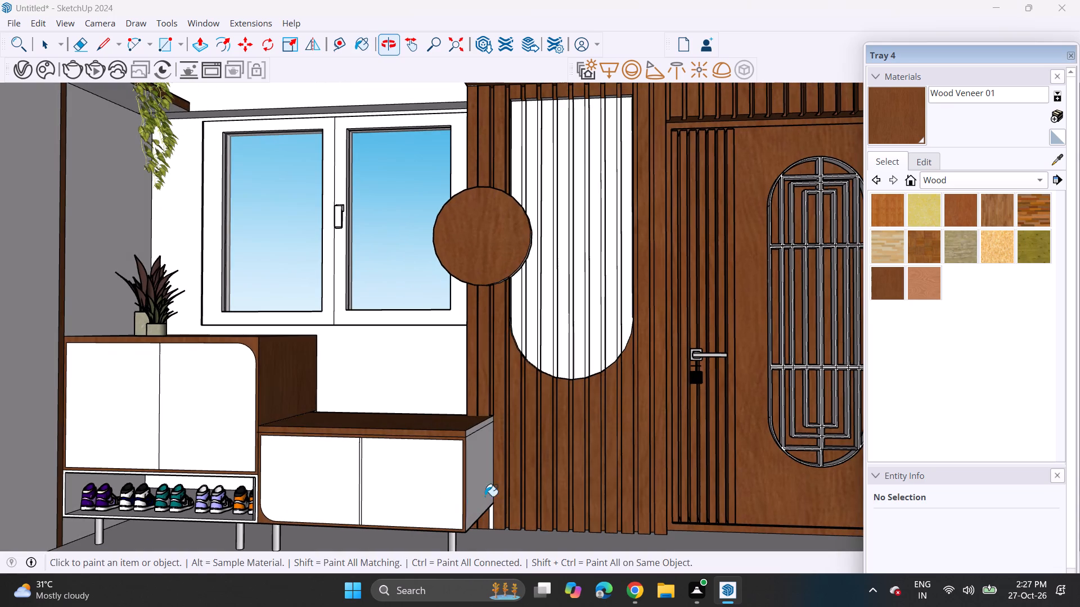
left_click(471, 485)
left_click(474, 428)
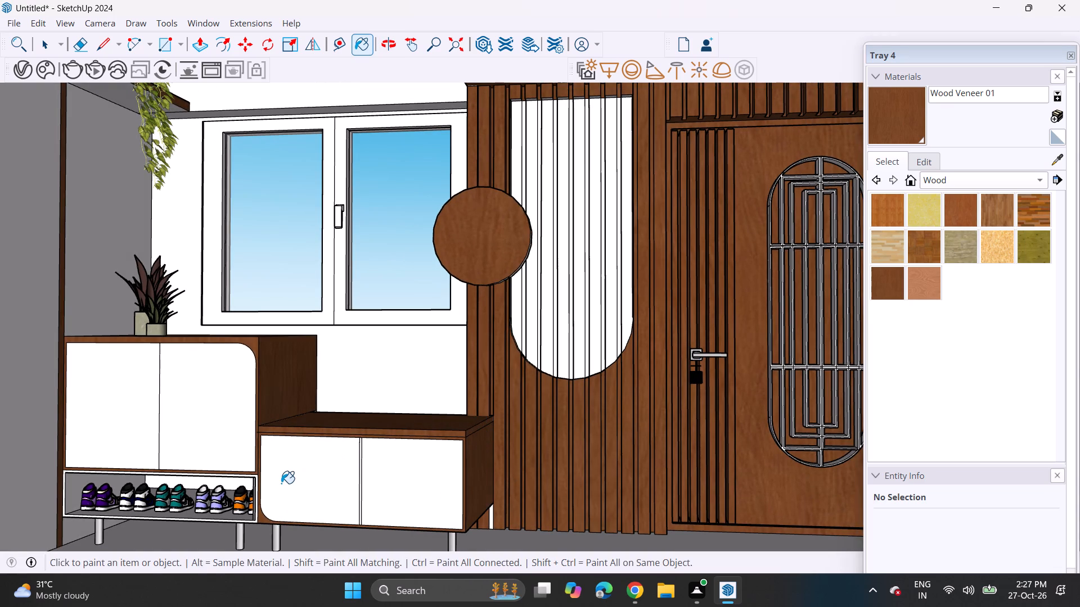
Paint the front frame around the open shoe compartment with Wood Veneer 01.
scroll(245, 493, "up", 6)
scroll(245, 493, "down", 1)
scroll(245, 493, "up", 3)
left_click(264, 463)
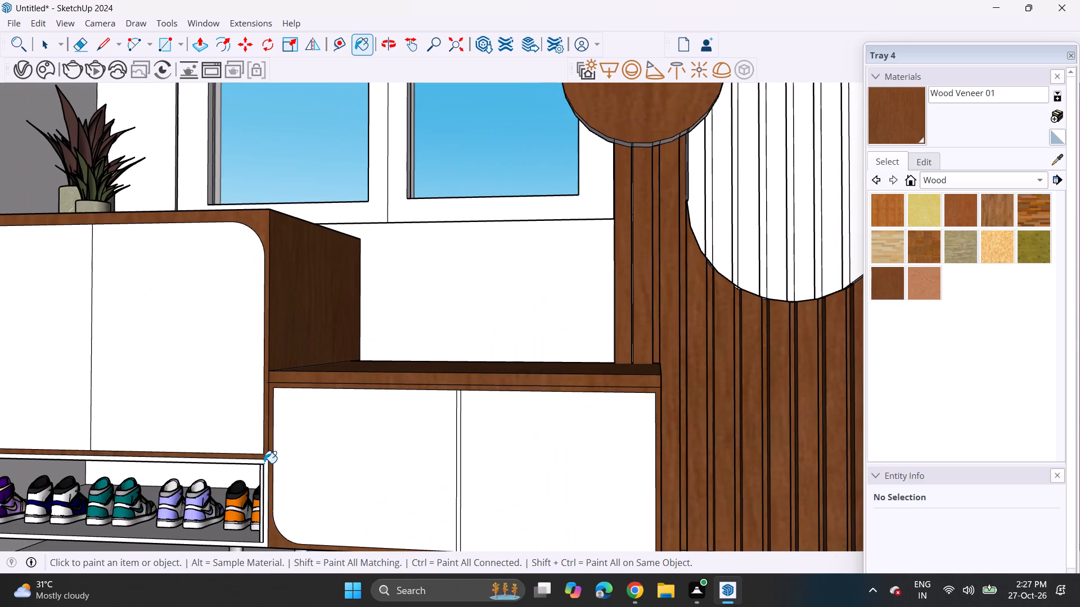
Paint the shoe compartment's back, floor, inner sides and remaining vertical front strip with Wood Veneer 01.
scroll(260, 478, "down", 5)
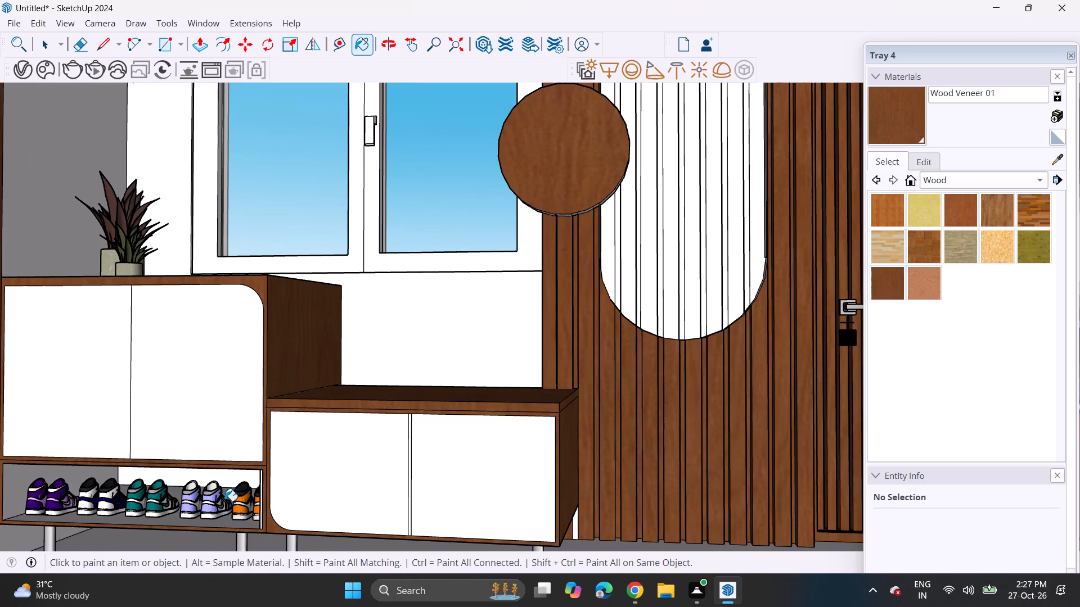
middle_click_drag(226, 501, 282, 466)
left_click(181, 472)
left_click(20, 478)
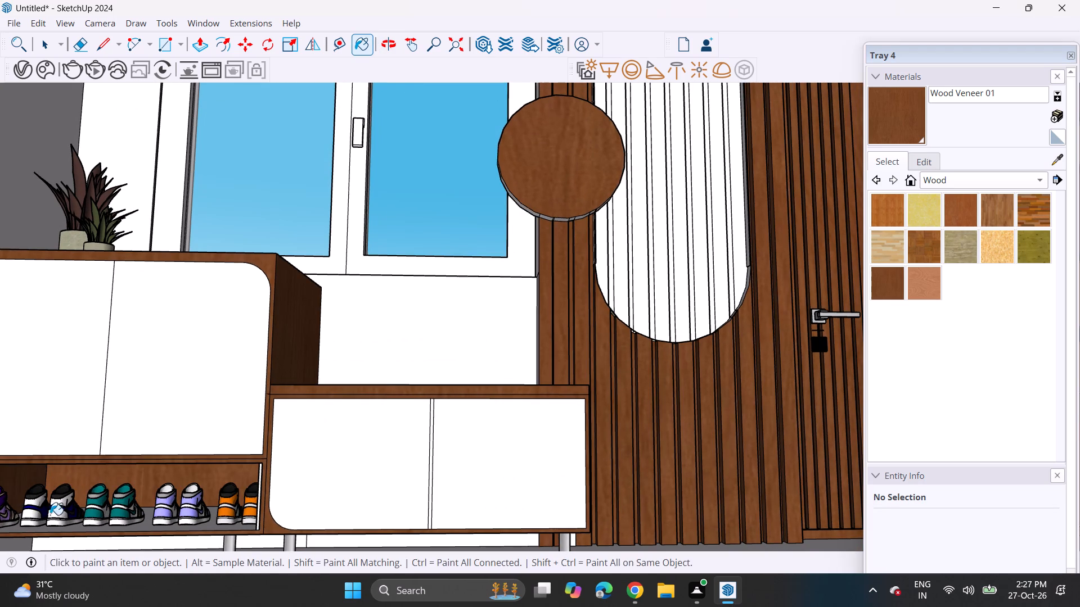
left_click(73, 527)
middle_click_drag(122, 523, 218, 526)
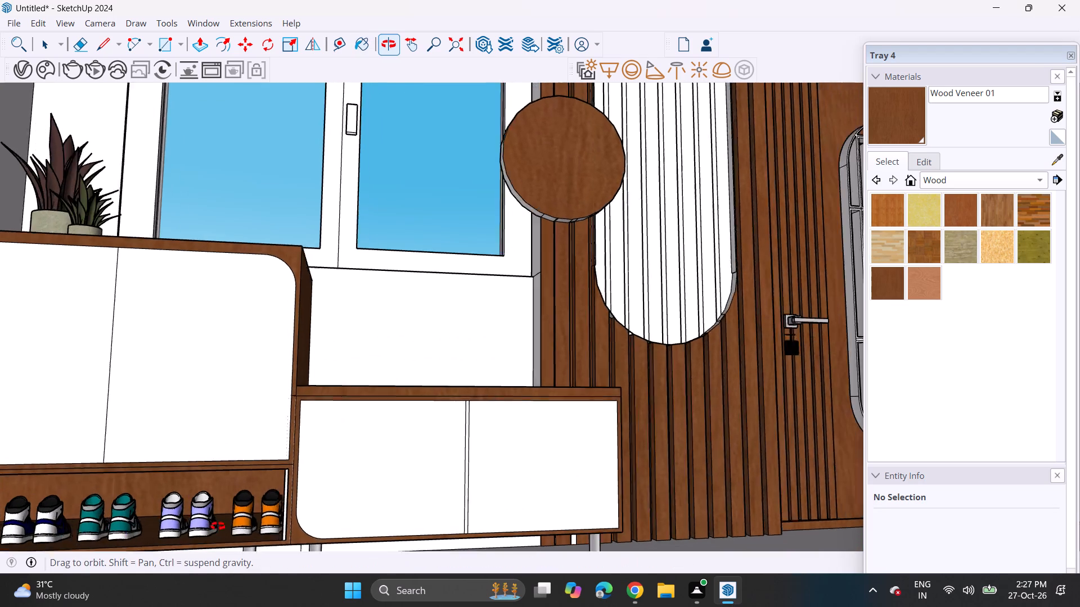
middle_click_drag(218, 526, 243, 526)
left_click(328, 506)
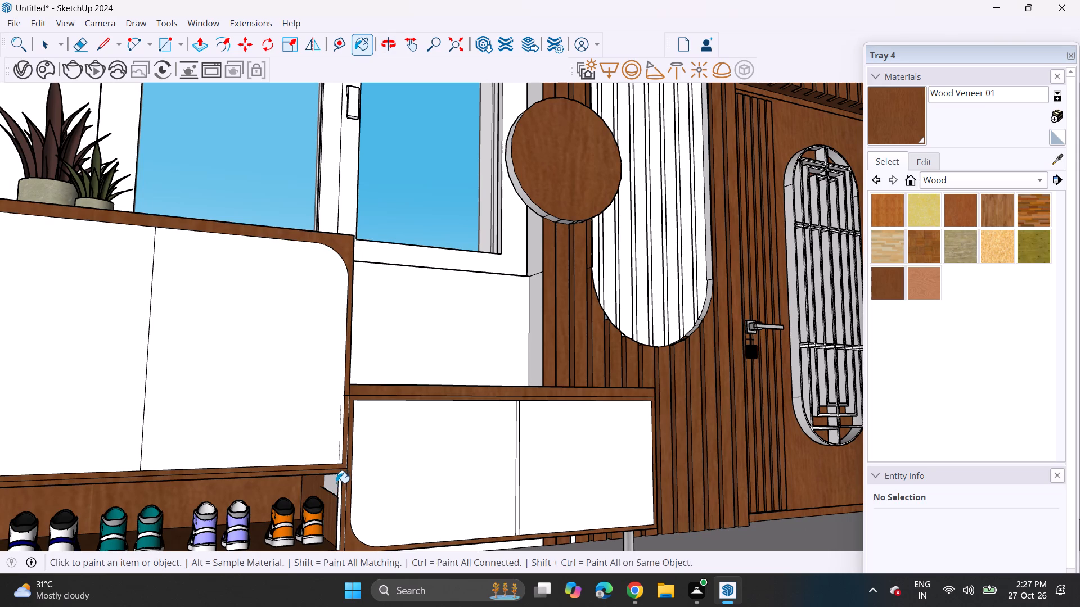
left_click(339, 483)
scroll(340, 486, "up", 6)
left_click(341, 484)
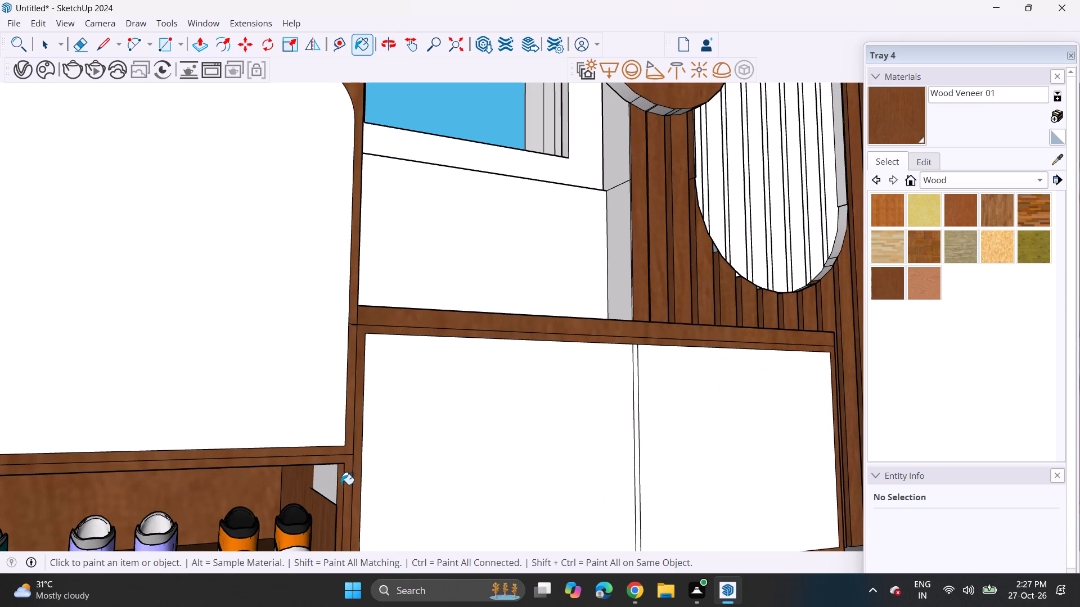
left_click(328, 480)
middle_click_drag(341, 496, 251, 508)
scroll(238, 499, "up", 1)
scroll(221, 483, "down", 10)
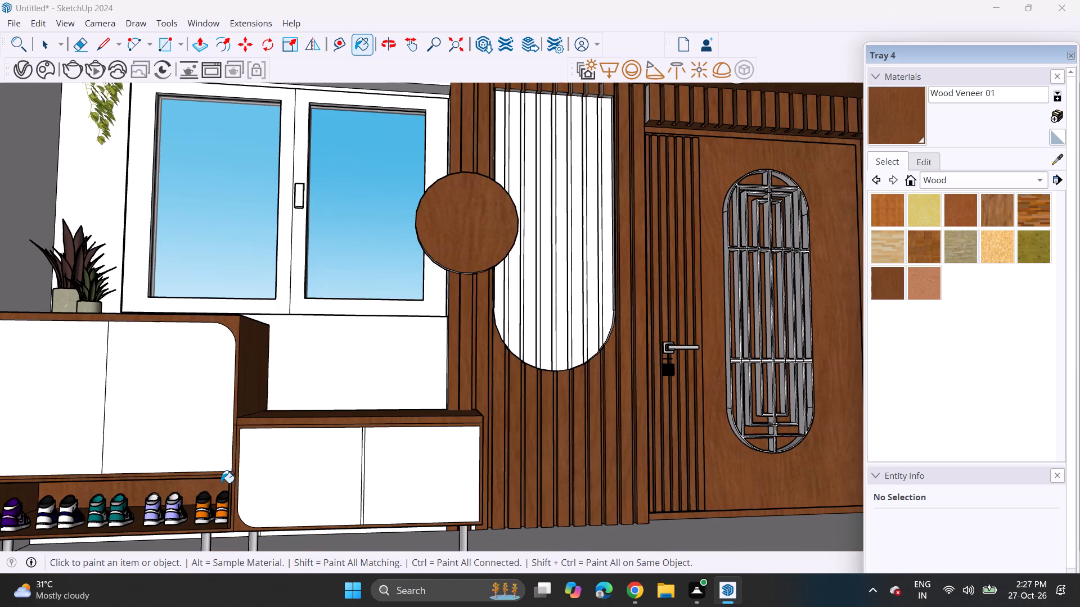
Examine the painted cabinets and the whole entrance wall for surfaces that still need material.
middle_click_drag(226, 483, 319, 466, "shift")
scroll(332, 454, "down", 3)
middle_click_drag(331, 459, 343, 447)
middle_click_drag(323, 457, 300, 476)
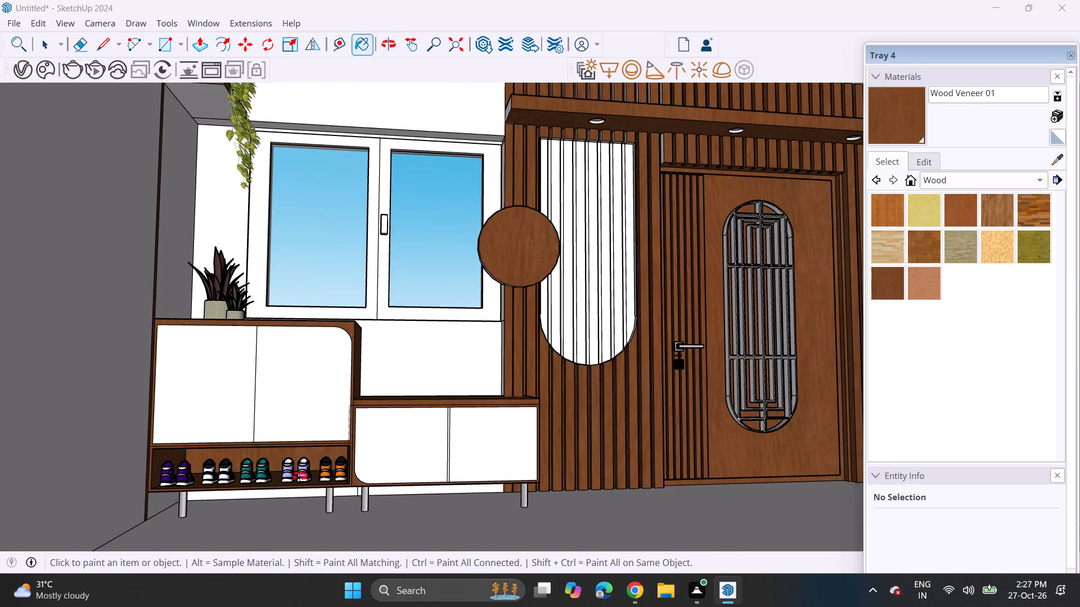
middle_click_drag(300, 476, 294, 454)
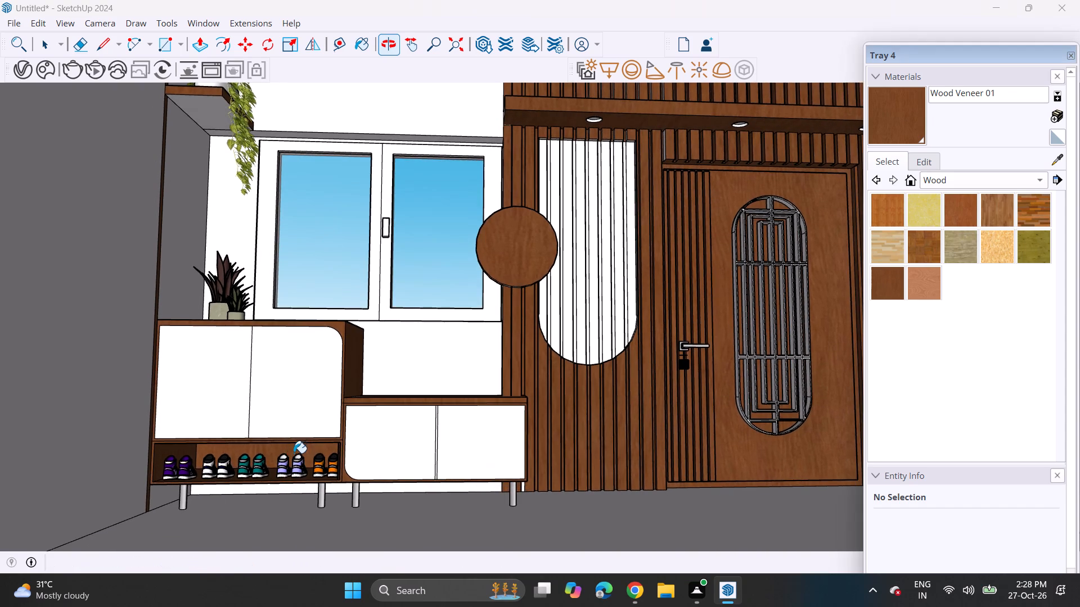
scroll(295, 451, "down", 3)
middle_click_drag(281, 389, 287, 419)
middle_click_drag(359, 407, 314, 416, "shift")
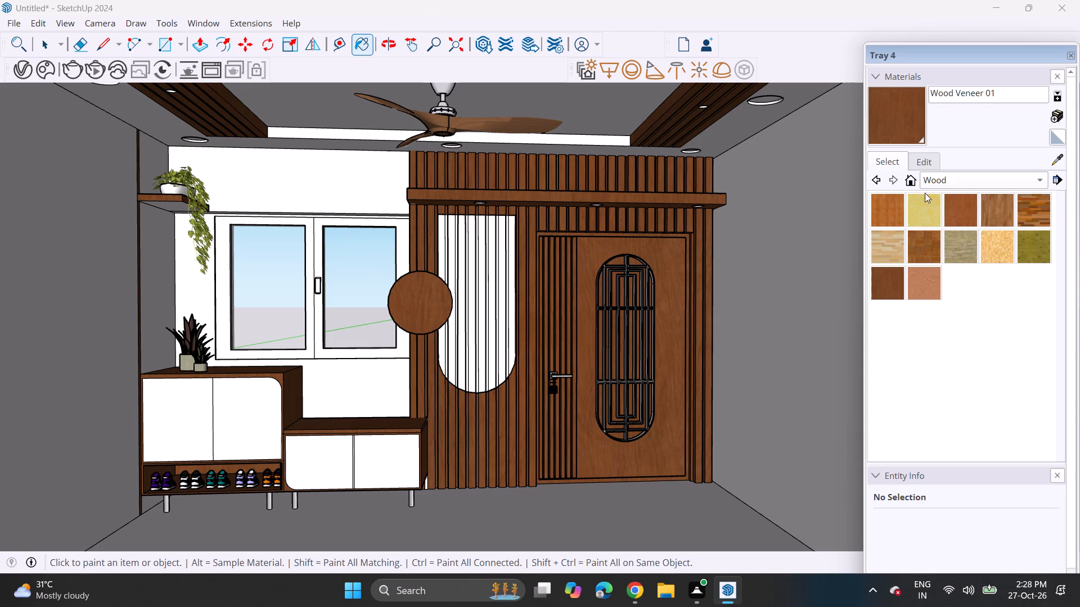
Paint the main door panel around the oval grille with Color M00 from the Colors collection.
left_click(938, 181)
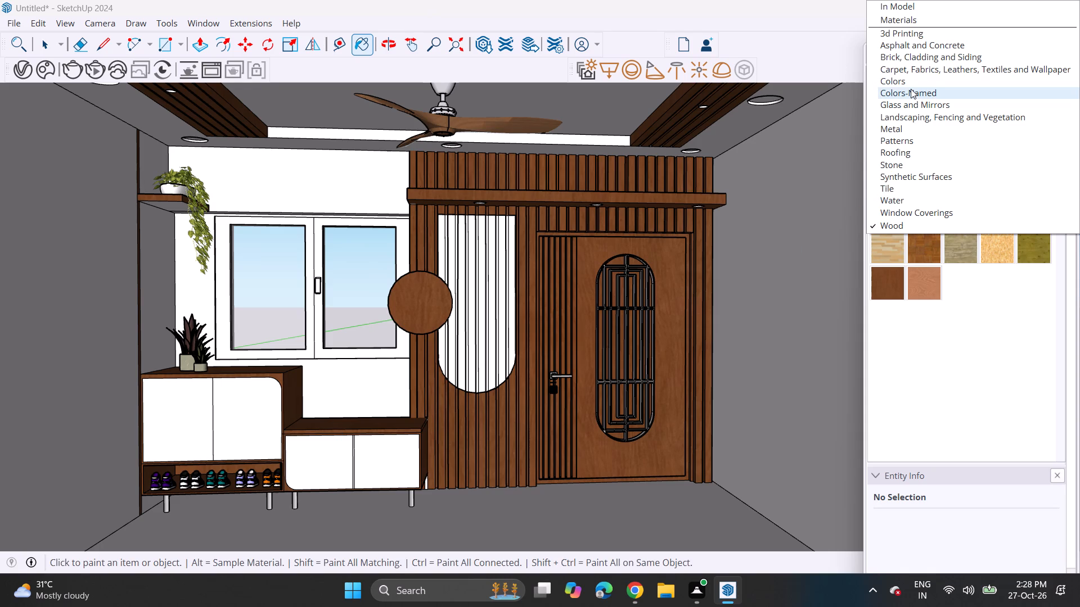
left_click(911, 83)
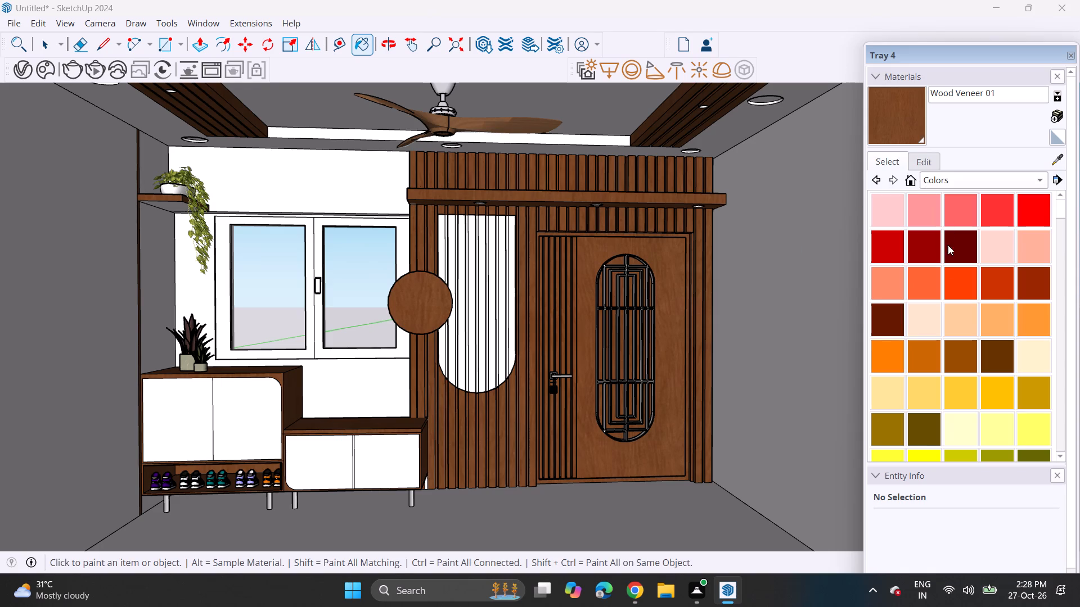
scroll(937, 316, "down", 1)
scroll(937, 316, "up", 1)
scroll(937, 316, "down", 11)
scroll(933, 316, "up", 2)
scroll(933, 316, "down", 5)
scroll(935, 334, "up", 1)
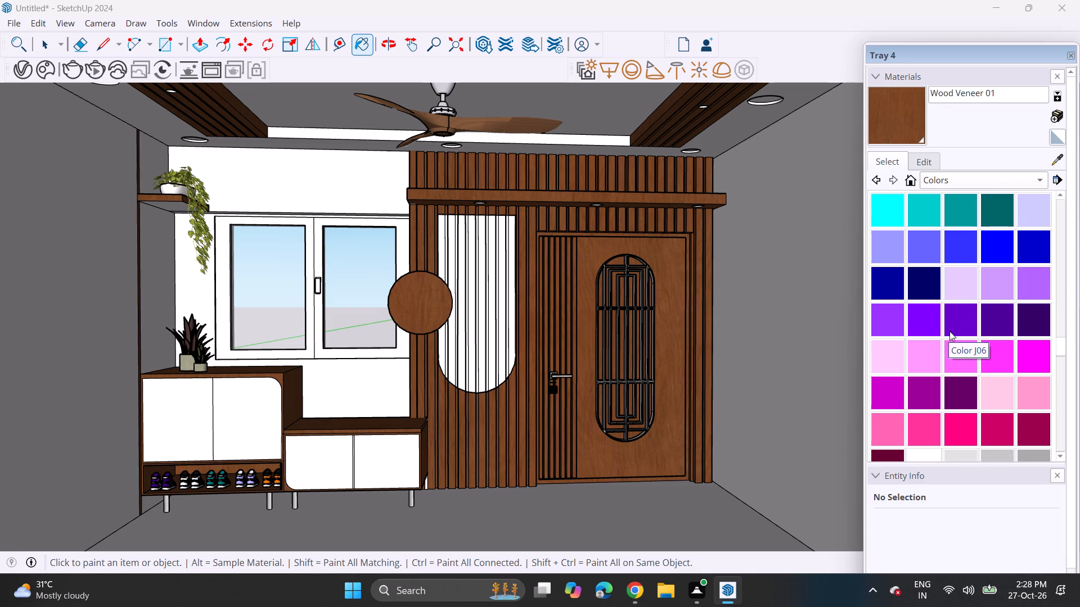
scroll(941, 346, "up", 3)
scroll(941, 346, "down", 4)
left_click(910, 428)
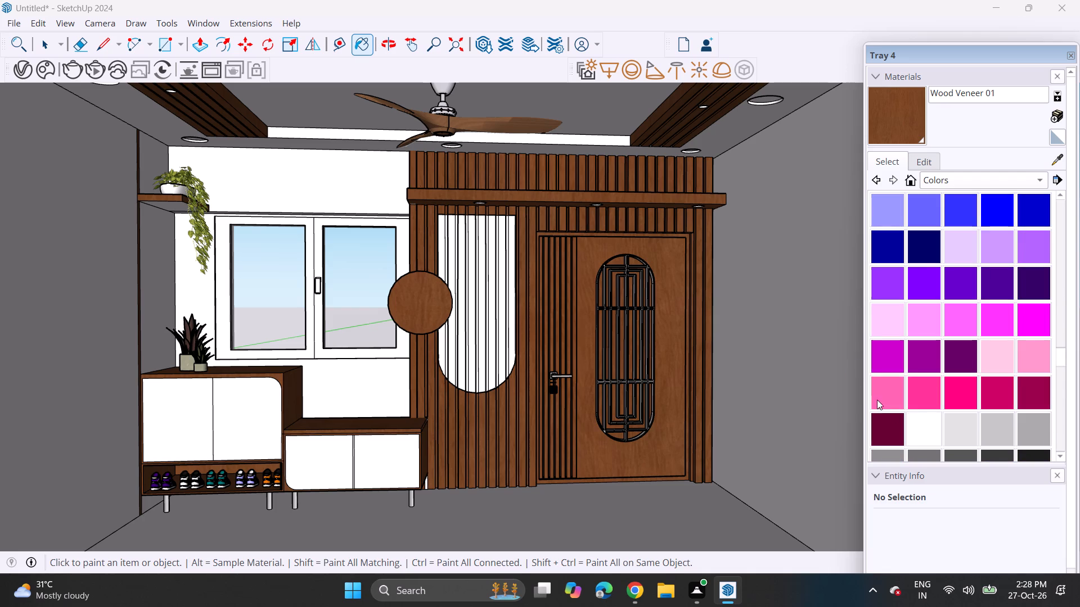
left_click(916, 431)
left_click(674, 314)
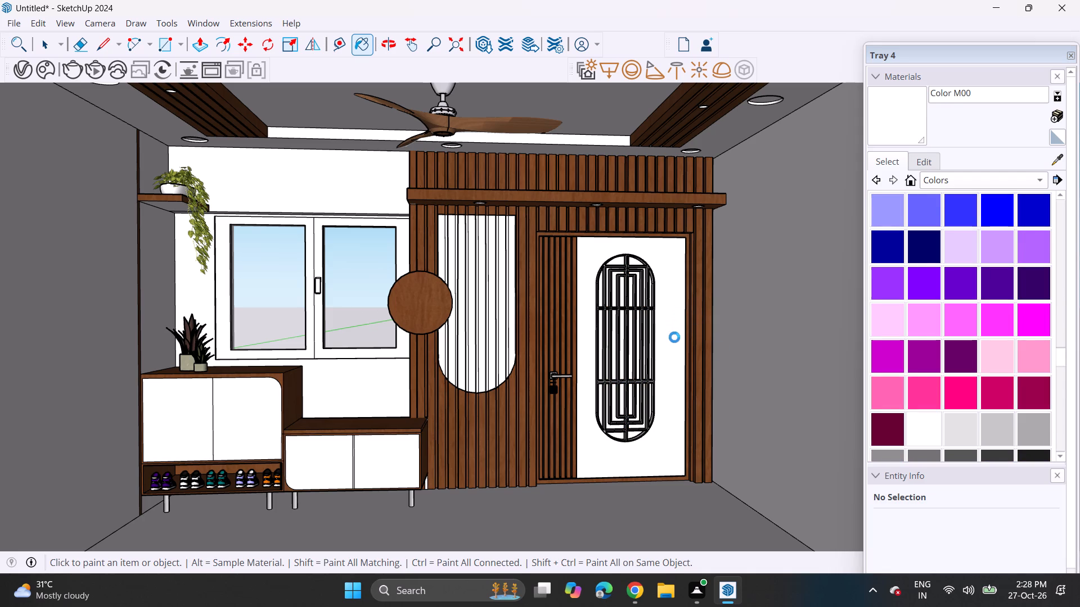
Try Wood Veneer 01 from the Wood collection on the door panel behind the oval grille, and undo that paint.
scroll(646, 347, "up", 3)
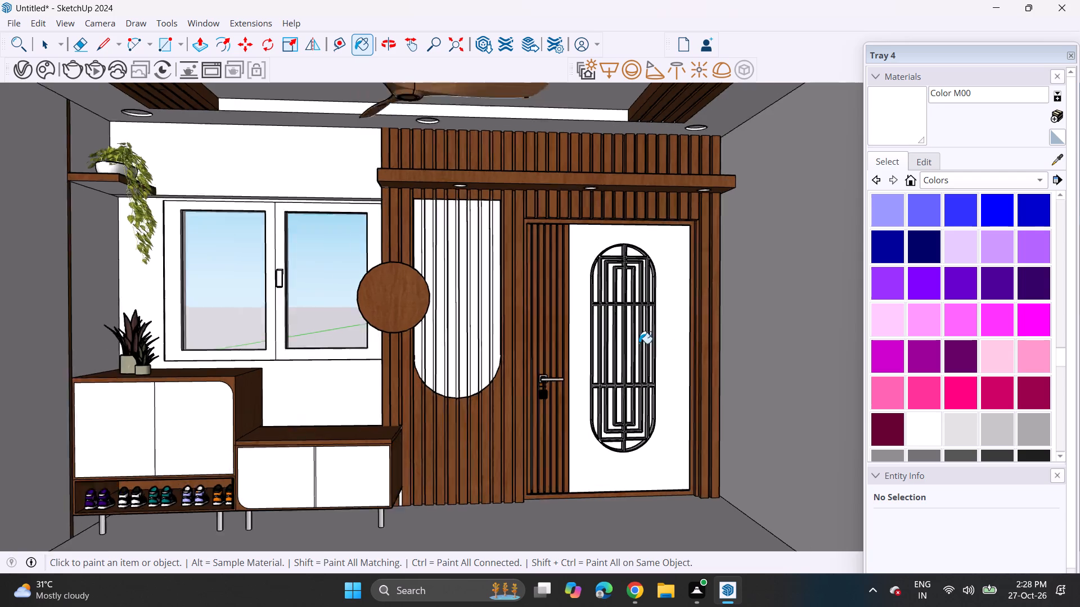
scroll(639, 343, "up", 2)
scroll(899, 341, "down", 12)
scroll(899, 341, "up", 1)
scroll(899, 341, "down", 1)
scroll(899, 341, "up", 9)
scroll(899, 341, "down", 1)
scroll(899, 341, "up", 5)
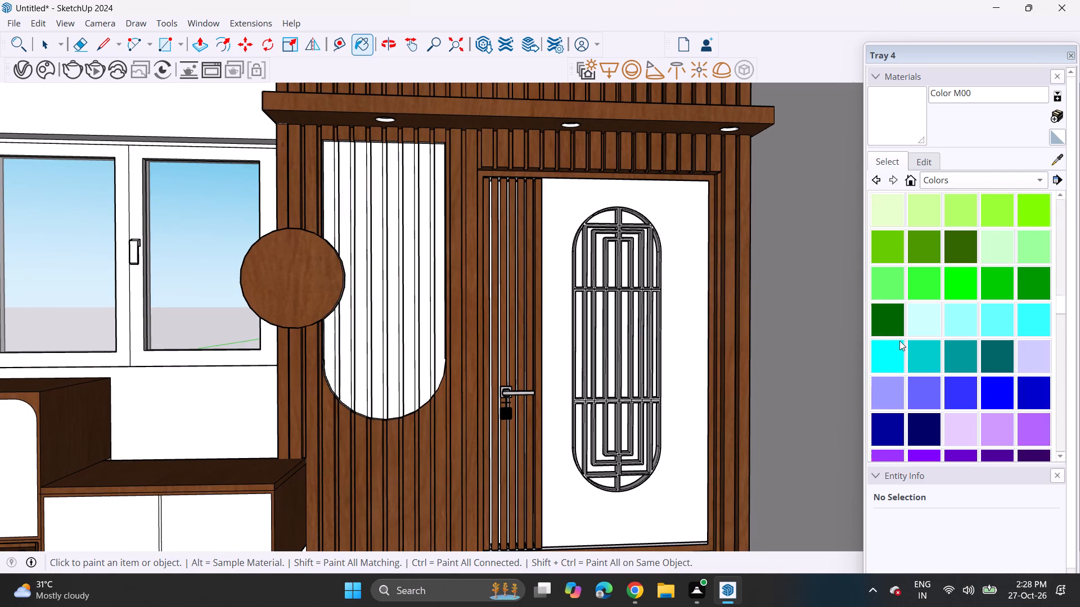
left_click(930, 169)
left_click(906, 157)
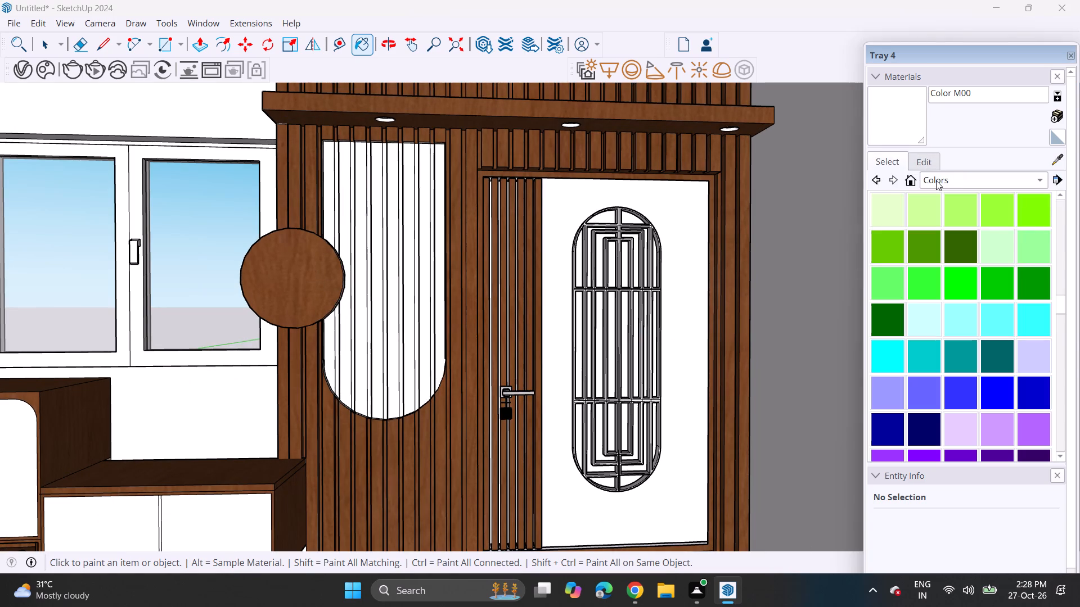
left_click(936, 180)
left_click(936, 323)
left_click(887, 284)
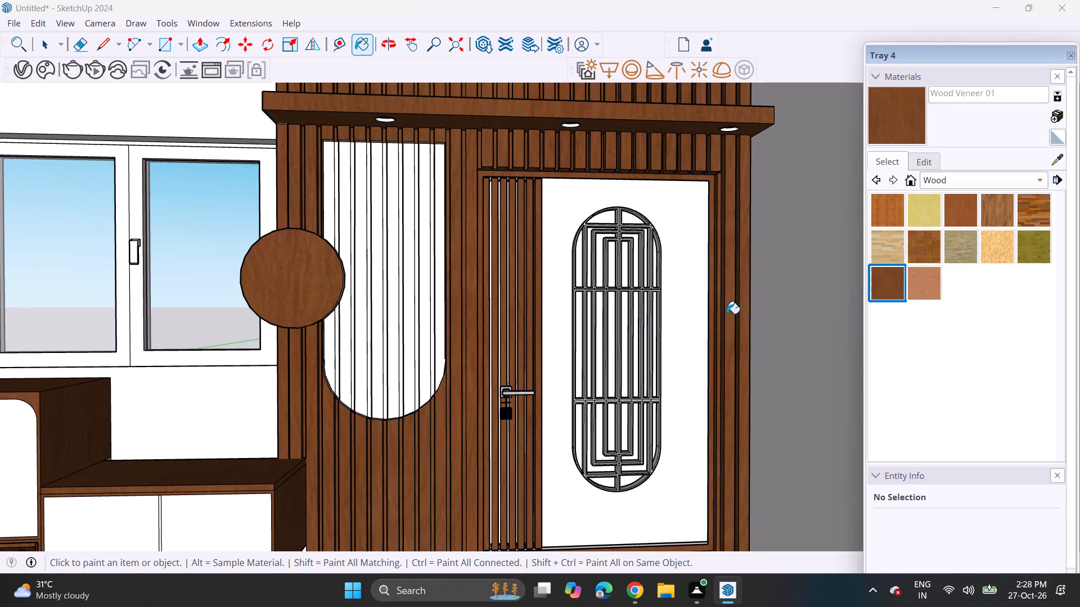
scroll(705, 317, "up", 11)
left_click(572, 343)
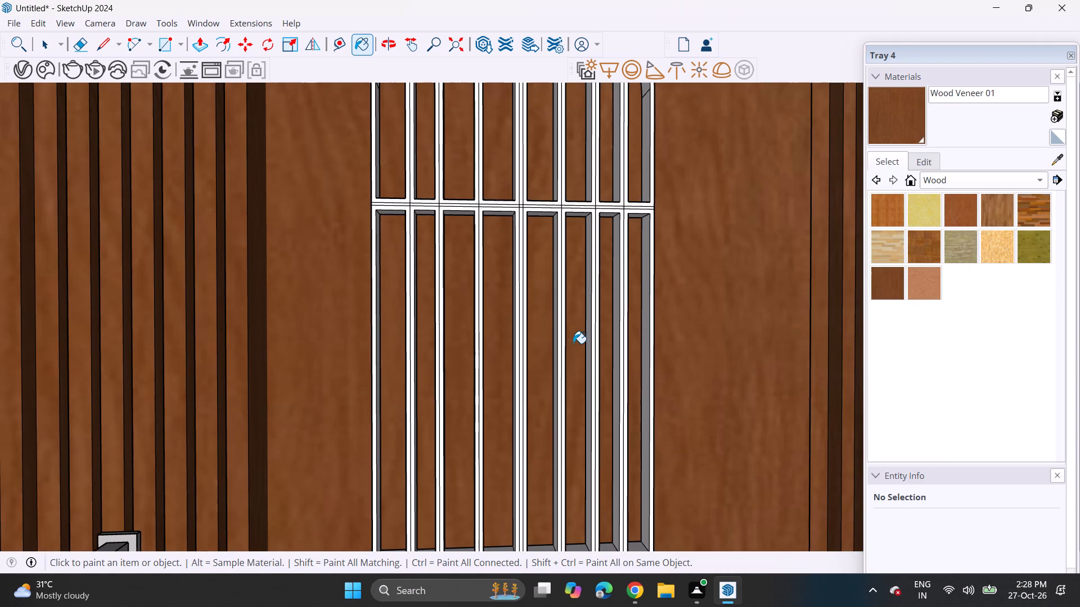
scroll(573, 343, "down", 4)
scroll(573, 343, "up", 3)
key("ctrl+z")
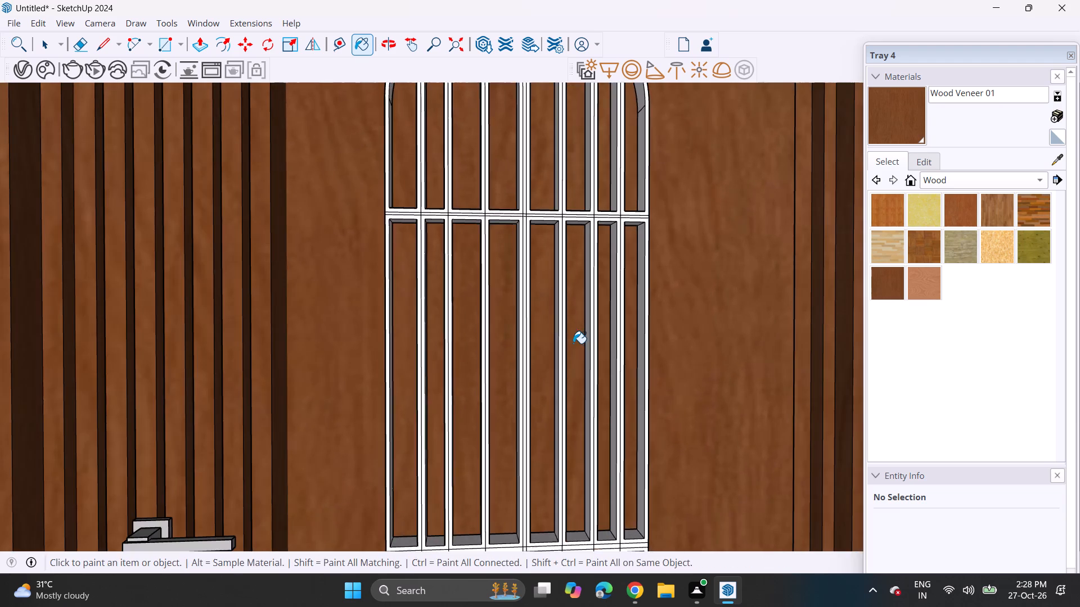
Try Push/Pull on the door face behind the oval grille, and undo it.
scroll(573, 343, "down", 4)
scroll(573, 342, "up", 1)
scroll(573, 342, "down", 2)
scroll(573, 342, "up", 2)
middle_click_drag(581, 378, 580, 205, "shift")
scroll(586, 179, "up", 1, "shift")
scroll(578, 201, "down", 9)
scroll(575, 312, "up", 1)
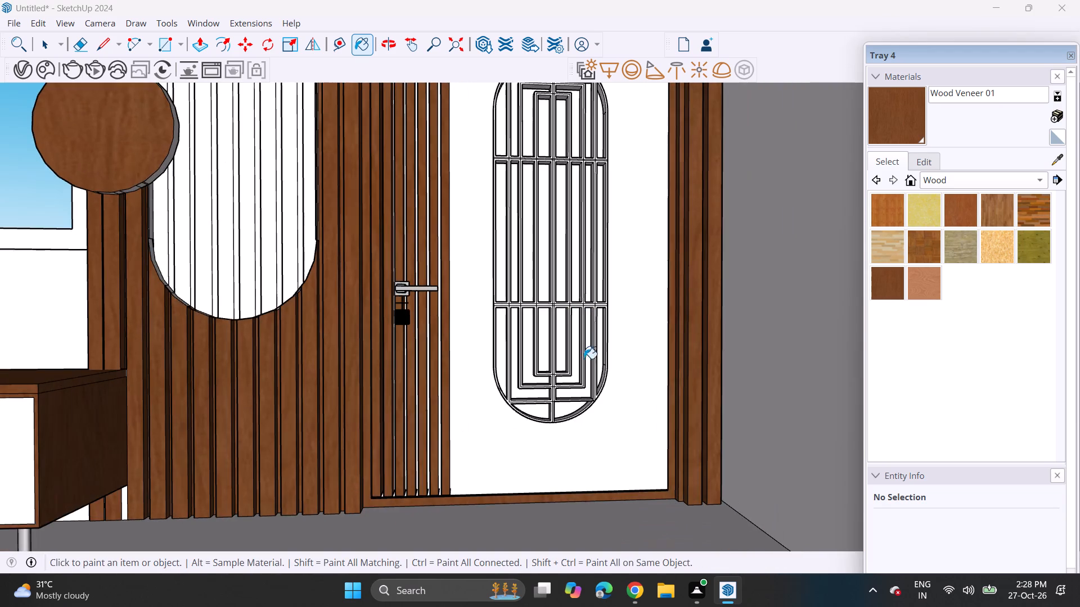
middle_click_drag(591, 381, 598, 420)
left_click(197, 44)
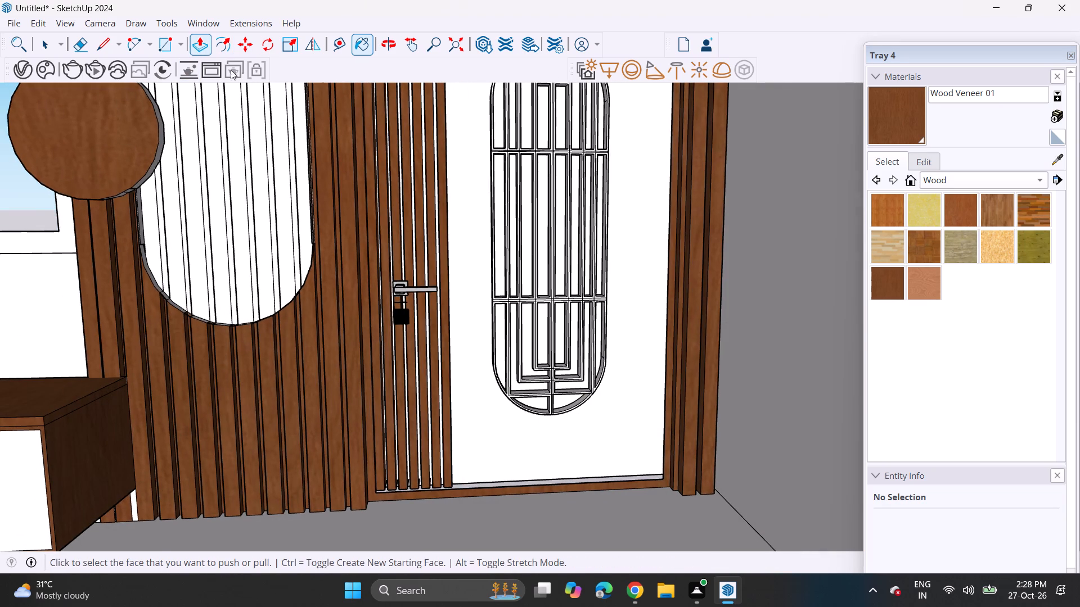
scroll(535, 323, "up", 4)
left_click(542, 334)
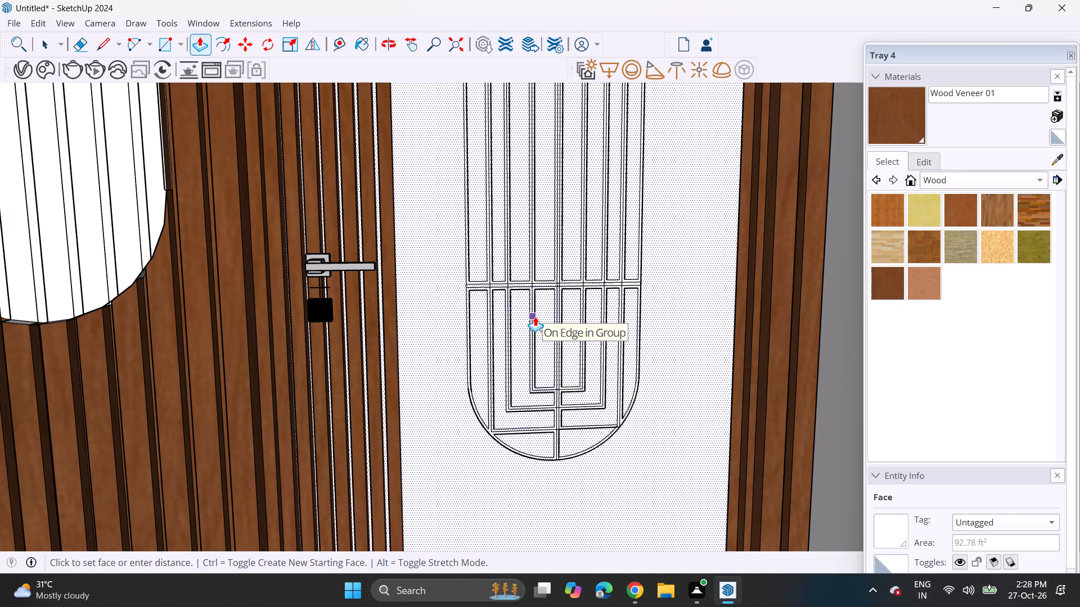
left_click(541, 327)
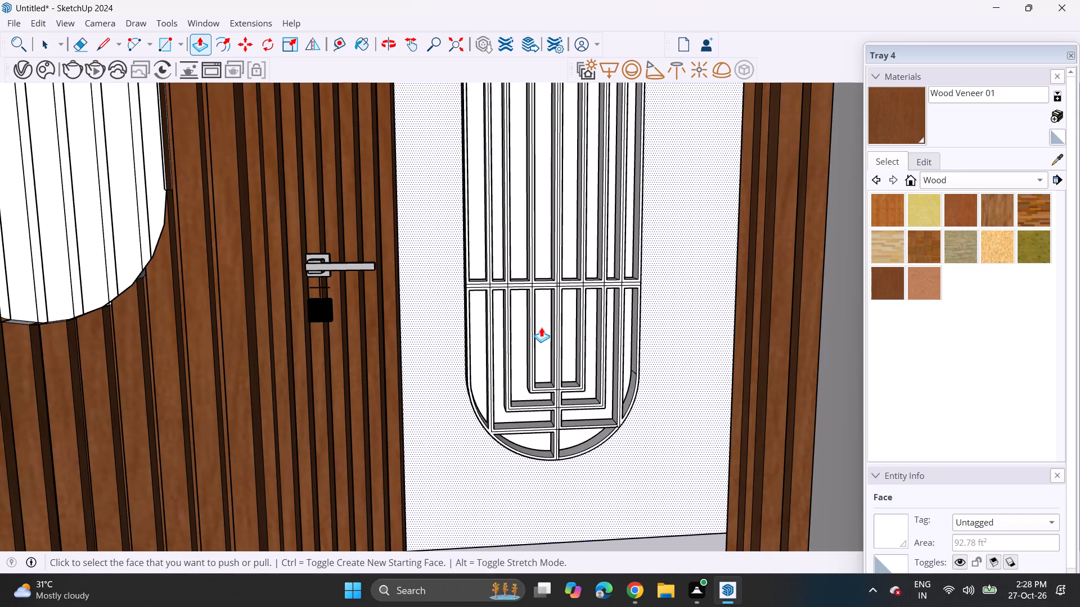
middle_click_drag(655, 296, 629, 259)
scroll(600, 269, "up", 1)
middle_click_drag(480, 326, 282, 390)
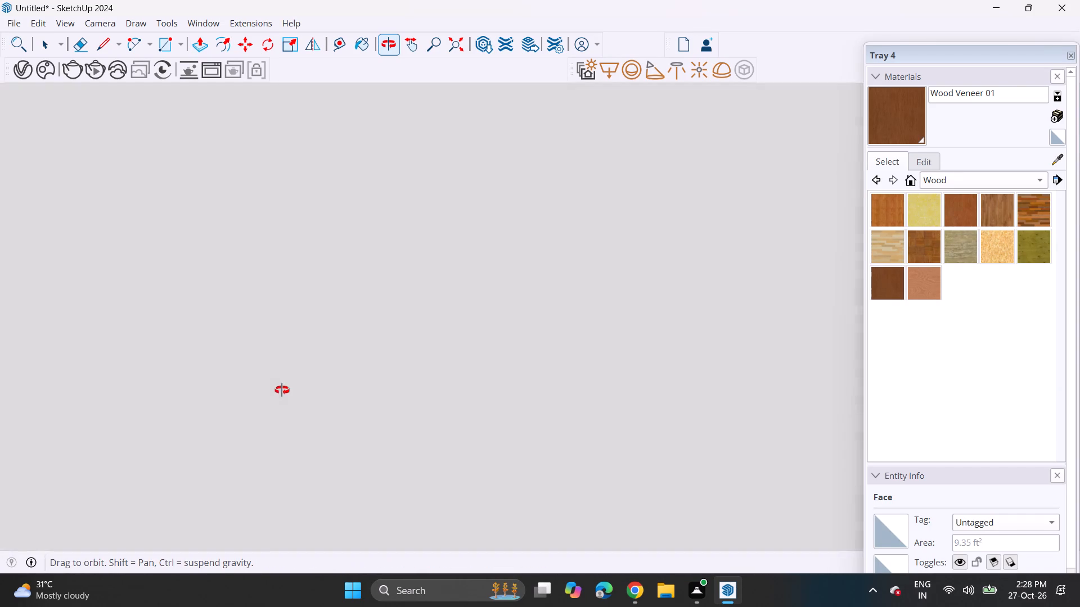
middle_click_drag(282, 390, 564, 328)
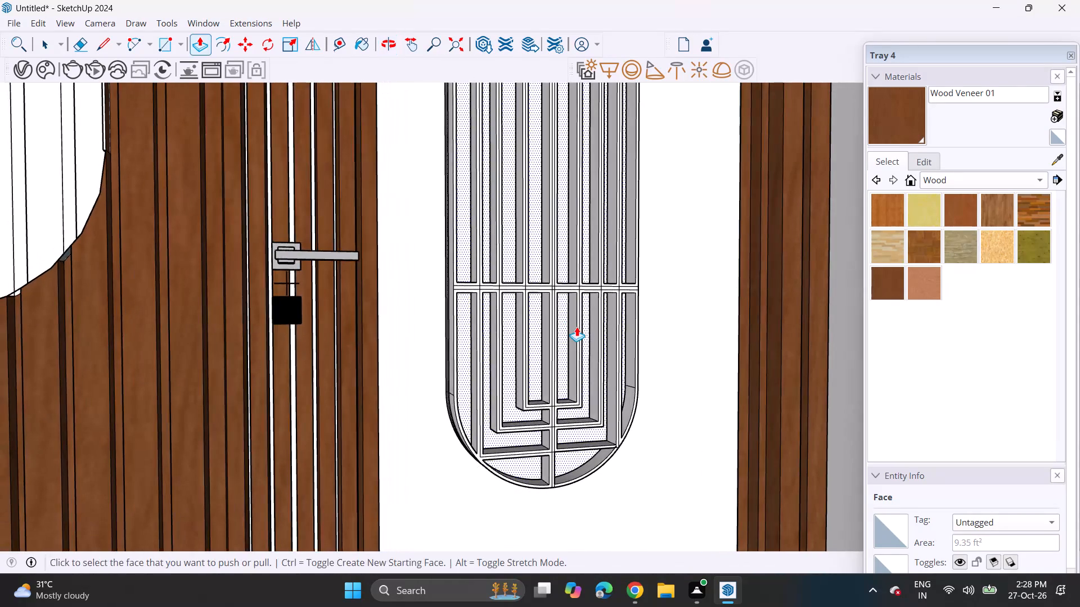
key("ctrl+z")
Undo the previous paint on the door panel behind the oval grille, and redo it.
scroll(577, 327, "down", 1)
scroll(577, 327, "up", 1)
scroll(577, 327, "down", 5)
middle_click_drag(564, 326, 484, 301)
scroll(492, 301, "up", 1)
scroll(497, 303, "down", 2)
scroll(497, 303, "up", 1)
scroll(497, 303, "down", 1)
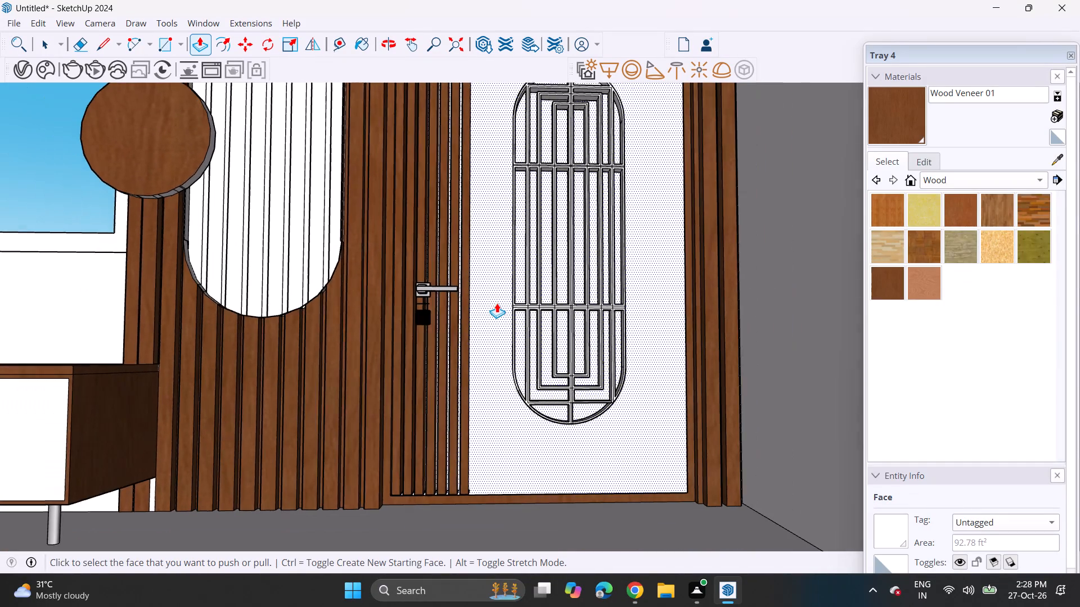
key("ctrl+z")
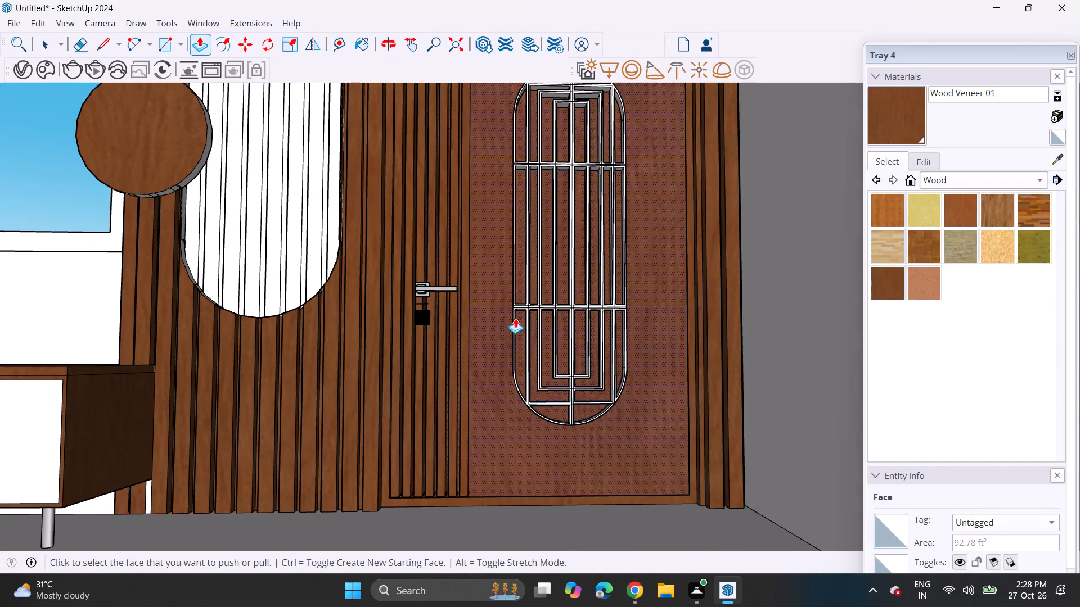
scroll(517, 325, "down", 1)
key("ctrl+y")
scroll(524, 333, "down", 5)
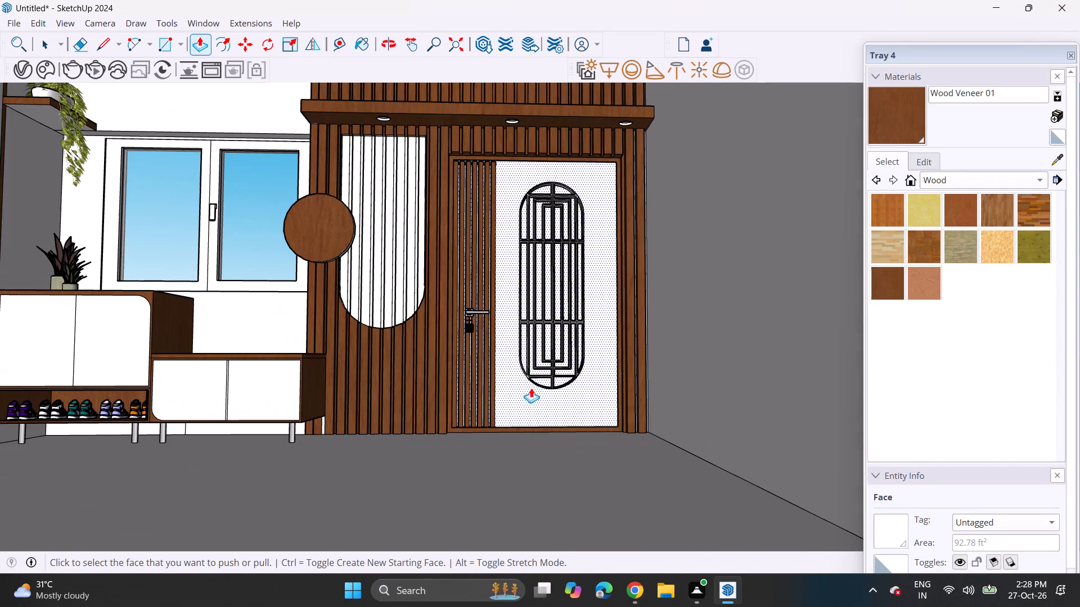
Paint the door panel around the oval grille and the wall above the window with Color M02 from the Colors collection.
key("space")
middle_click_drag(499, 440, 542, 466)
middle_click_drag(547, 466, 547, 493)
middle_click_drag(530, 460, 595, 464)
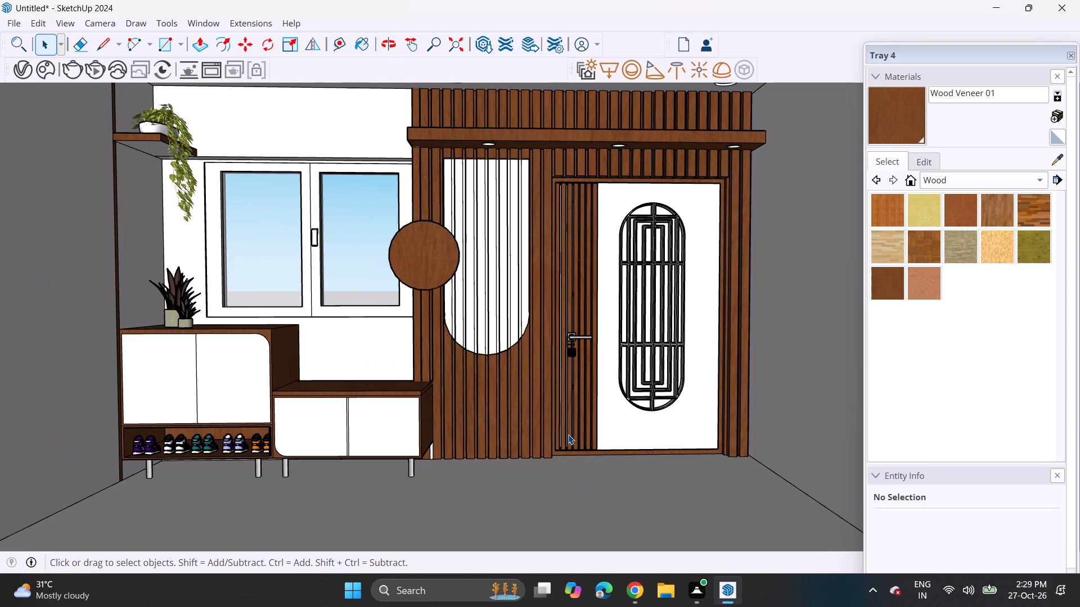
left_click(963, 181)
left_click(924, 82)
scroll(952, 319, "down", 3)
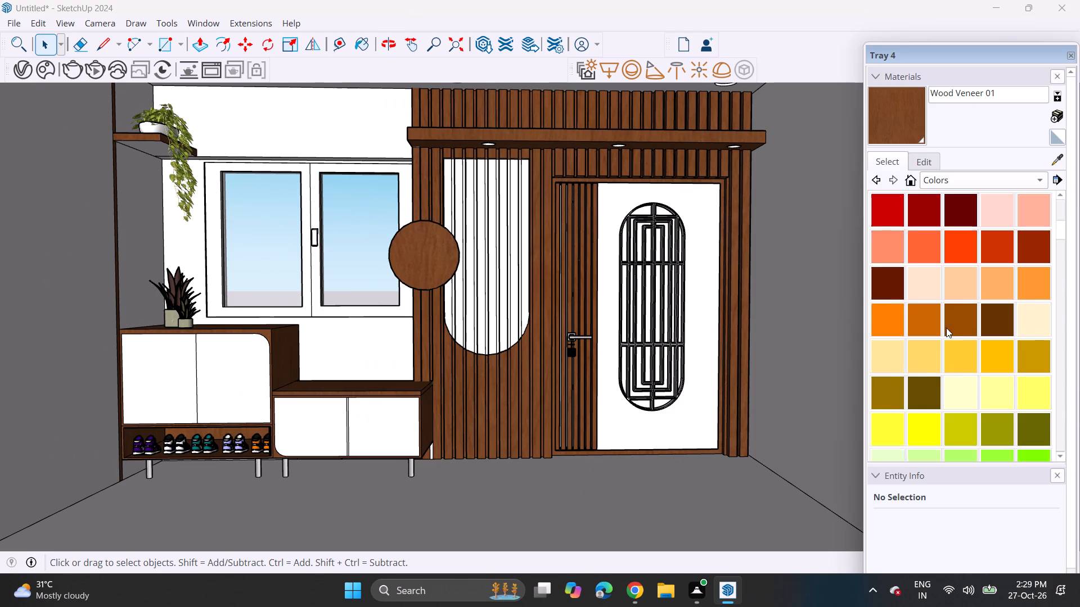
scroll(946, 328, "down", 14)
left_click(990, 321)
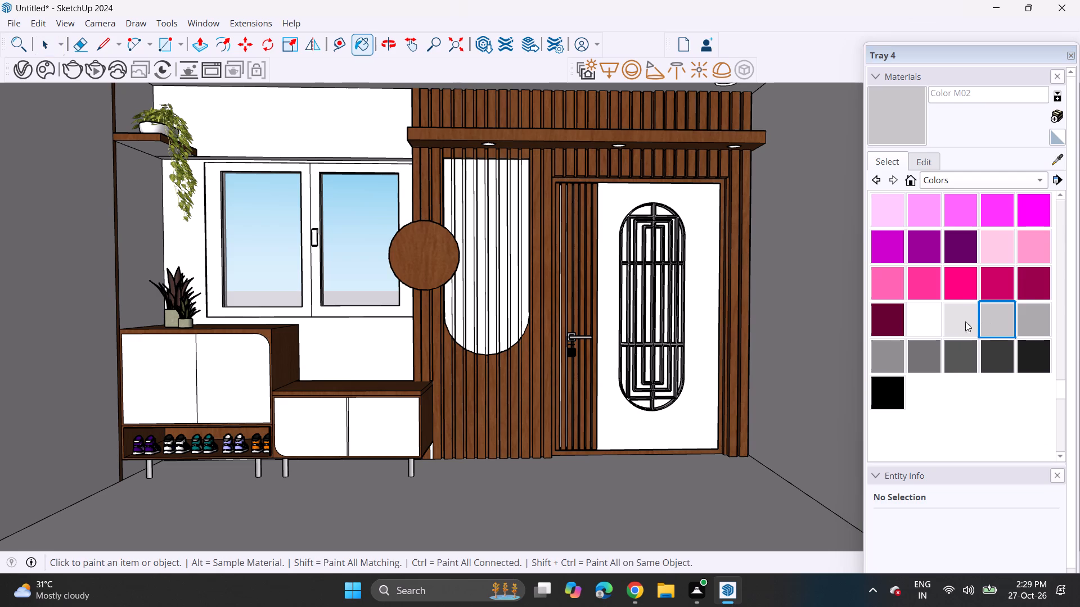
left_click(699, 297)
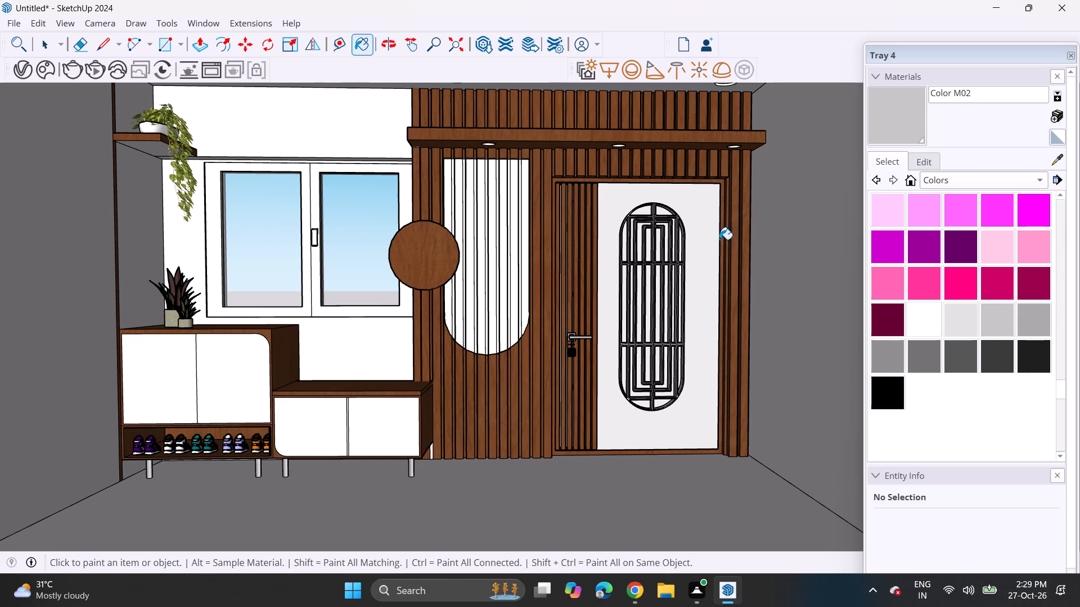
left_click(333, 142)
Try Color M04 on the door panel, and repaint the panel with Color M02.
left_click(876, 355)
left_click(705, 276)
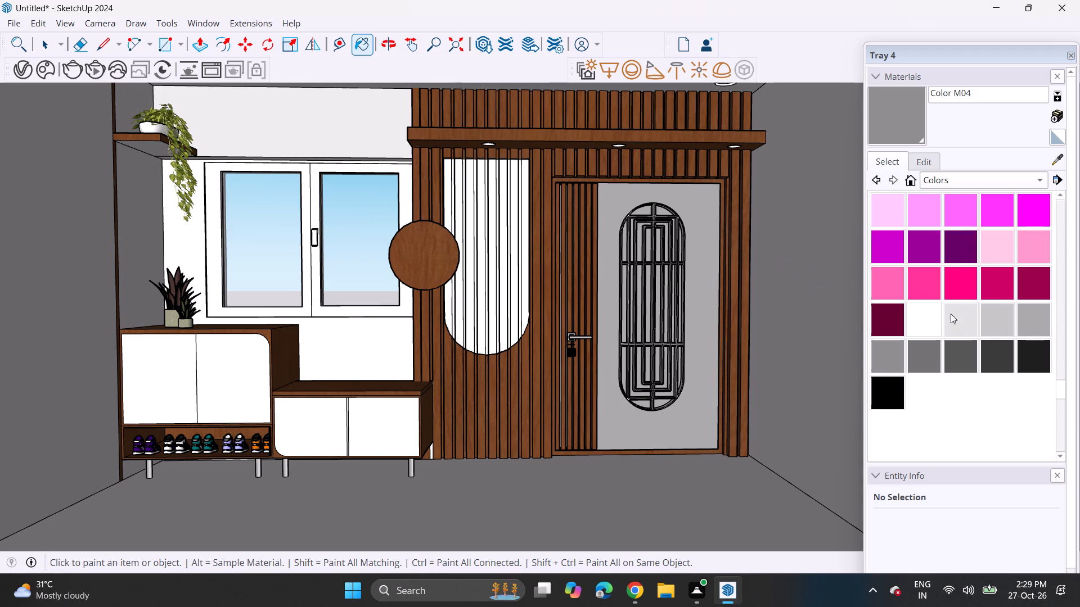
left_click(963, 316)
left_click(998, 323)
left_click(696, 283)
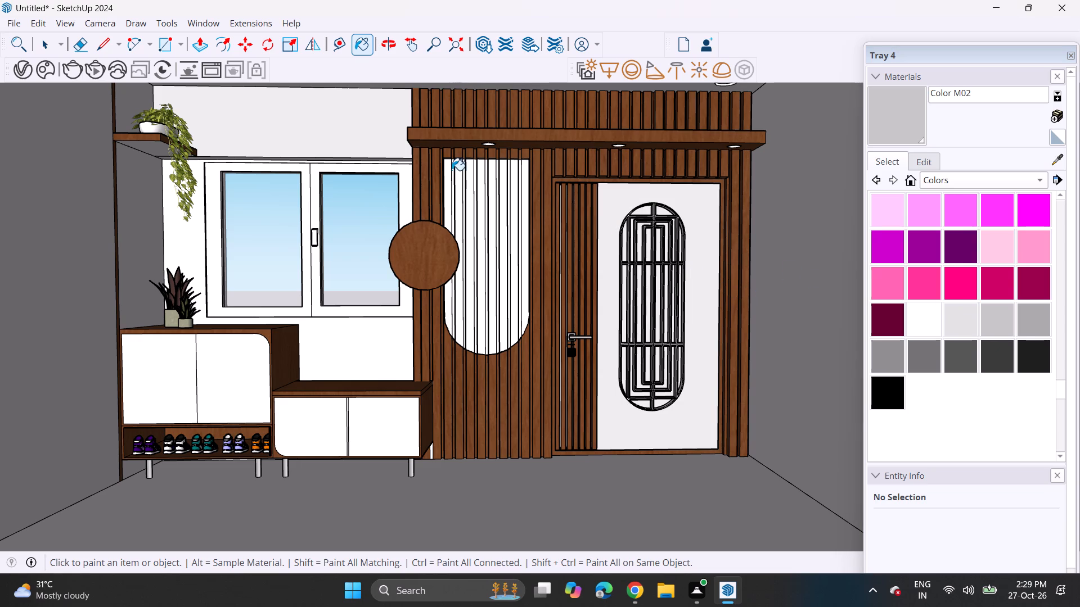
Paint the wall below the window and the doors of both the low and tall cabinets with Color M02.
left_click(368, 133)
left_click(336, 345)
left_click(309, 410)
left_click_drag(345, 425, 347, 428)
left_click_drag(347, 428, 352, 430)
left_click(255, 388)
left_click(131, 388)
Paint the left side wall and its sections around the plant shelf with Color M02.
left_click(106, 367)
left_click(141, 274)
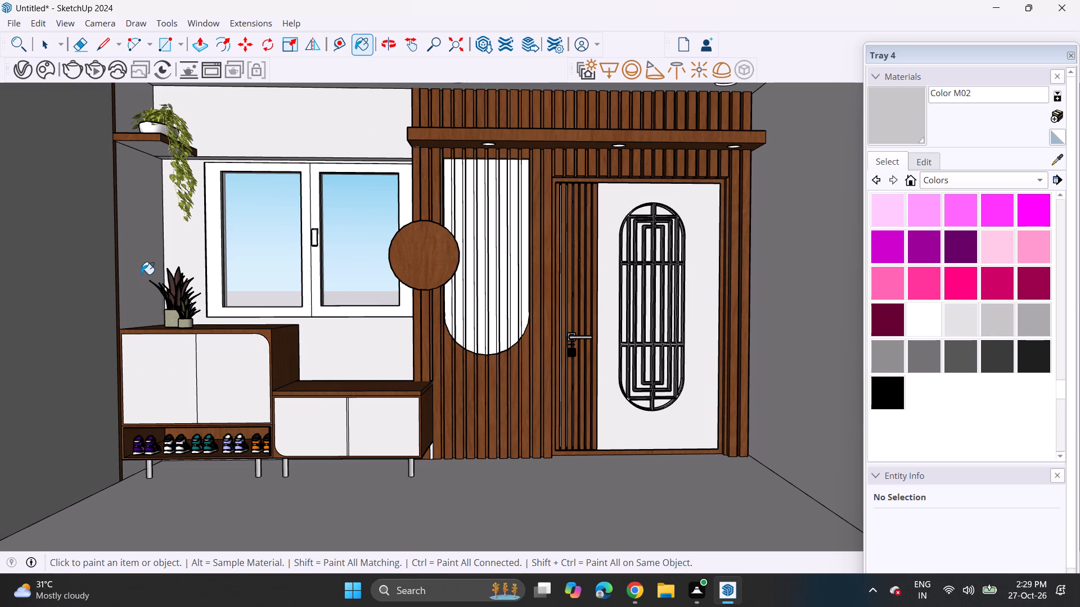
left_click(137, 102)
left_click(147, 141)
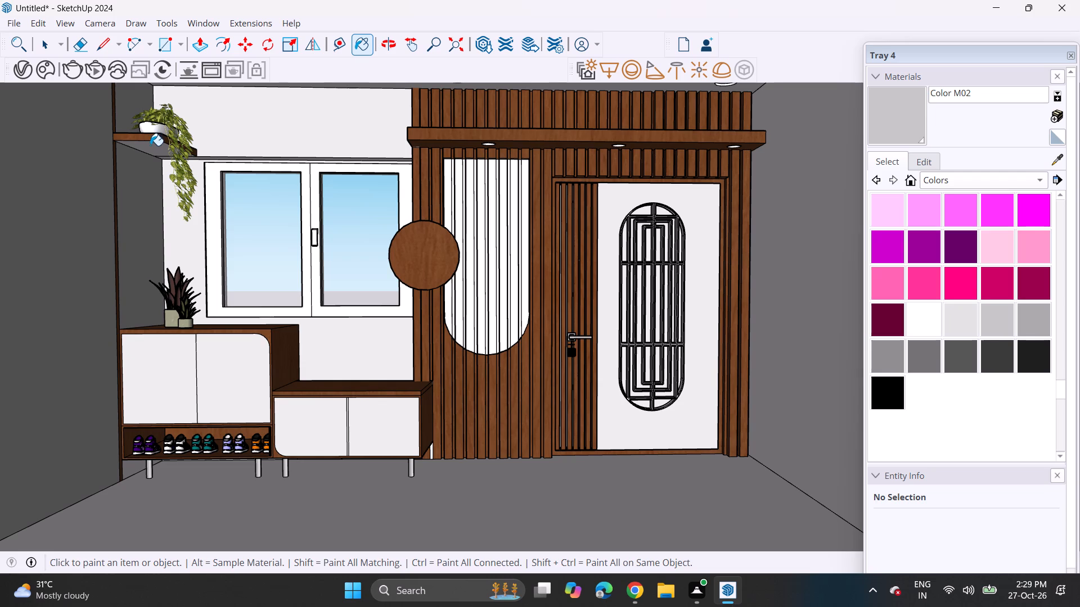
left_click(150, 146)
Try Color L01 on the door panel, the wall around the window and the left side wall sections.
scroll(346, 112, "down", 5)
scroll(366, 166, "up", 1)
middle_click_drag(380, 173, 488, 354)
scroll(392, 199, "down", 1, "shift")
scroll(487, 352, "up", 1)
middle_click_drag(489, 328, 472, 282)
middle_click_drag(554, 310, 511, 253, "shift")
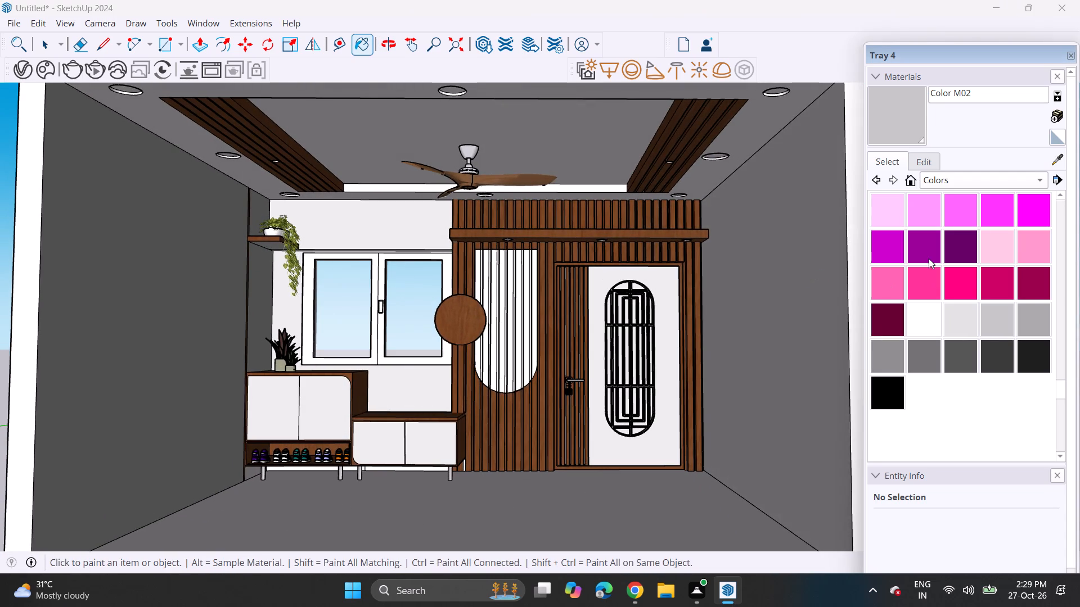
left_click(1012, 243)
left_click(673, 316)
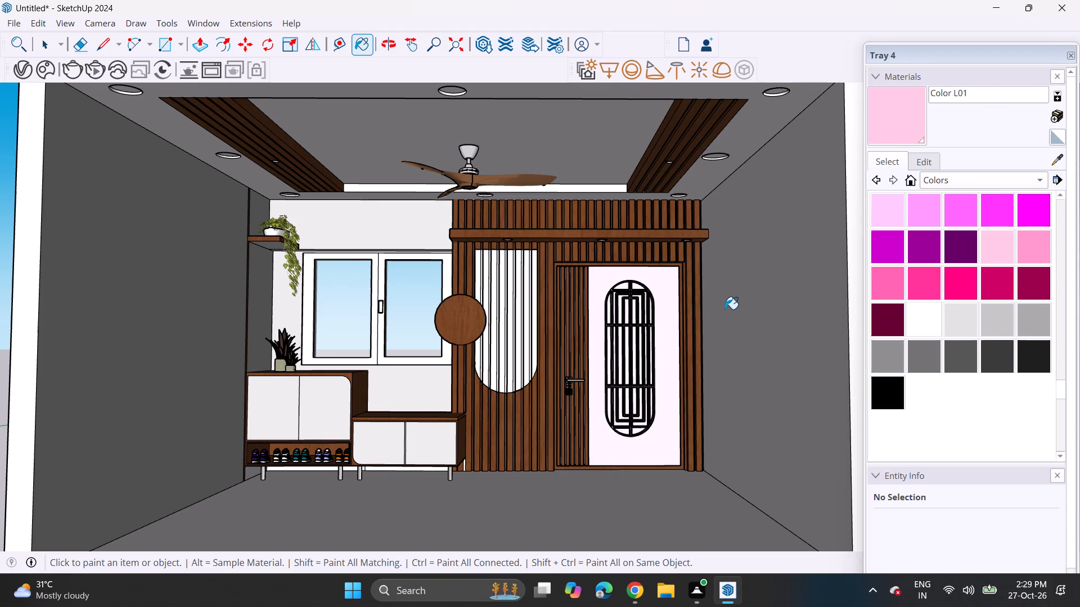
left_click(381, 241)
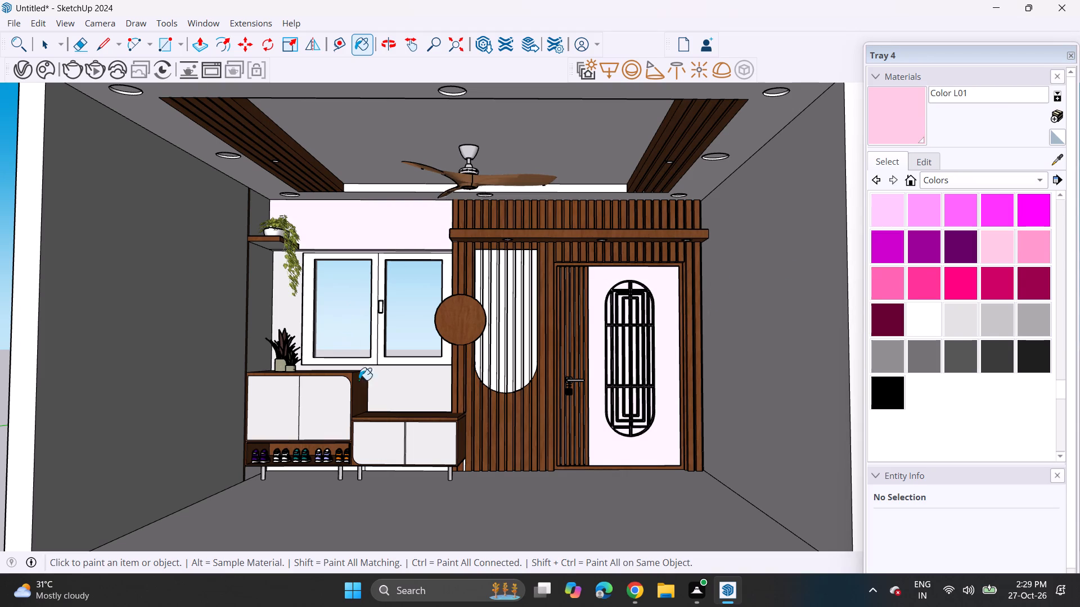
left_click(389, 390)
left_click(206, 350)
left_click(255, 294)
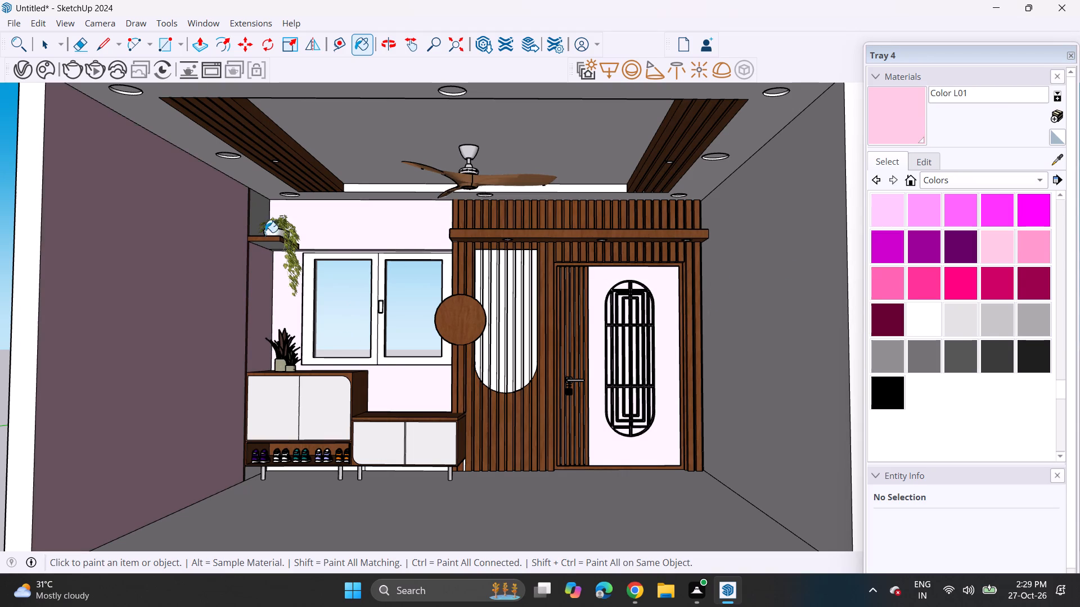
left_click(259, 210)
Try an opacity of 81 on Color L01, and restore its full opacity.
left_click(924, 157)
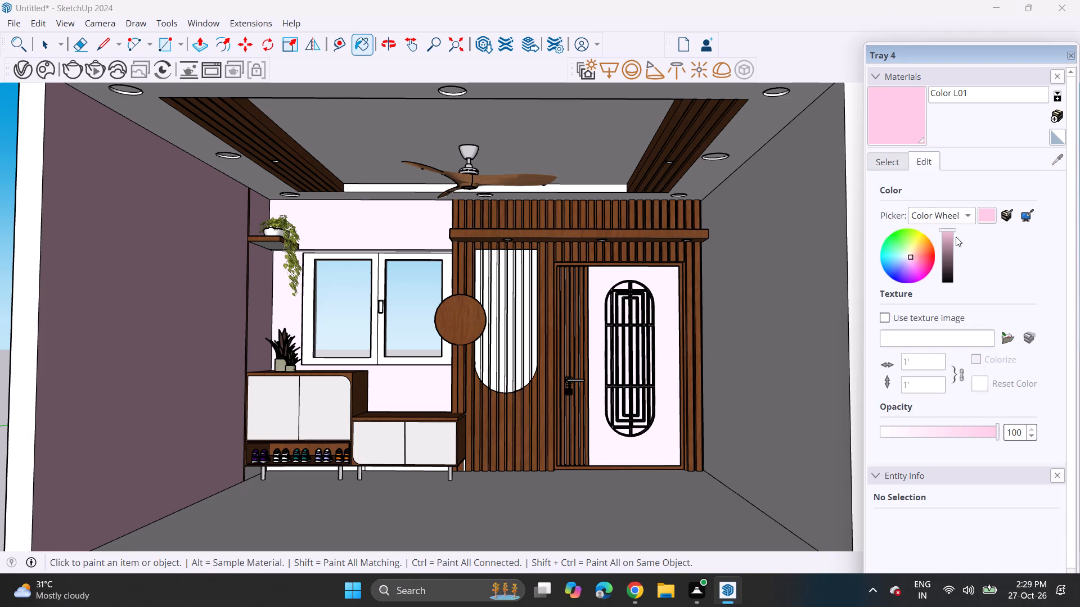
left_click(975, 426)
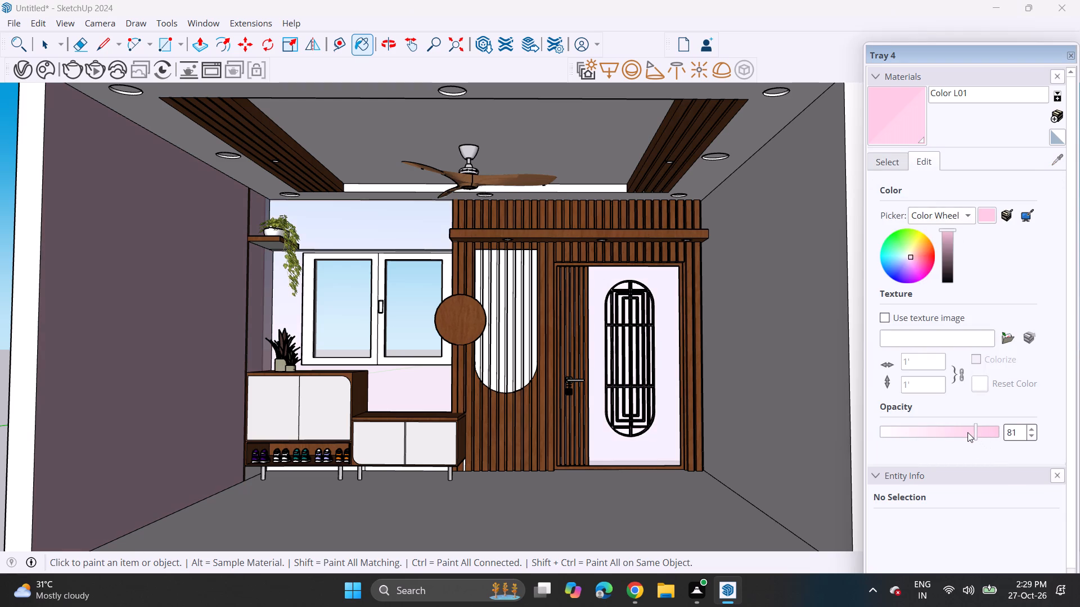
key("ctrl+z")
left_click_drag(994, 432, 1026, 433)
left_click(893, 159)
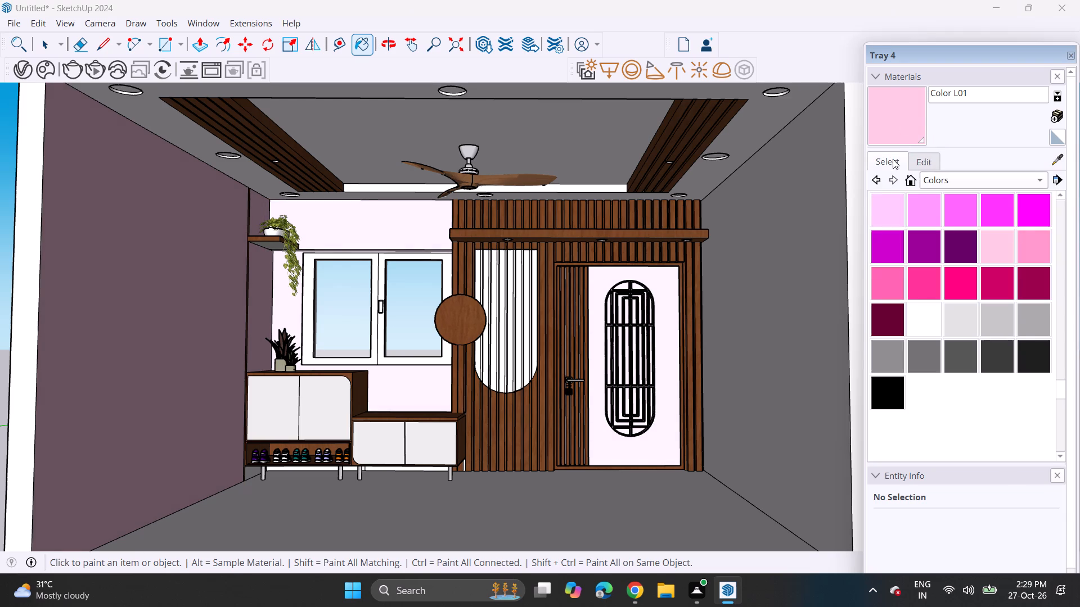
Paint the door panel and the wall above, below and beside the window with Color C01 from the Colors collection.
scroll(1014, 290, "up", 8)
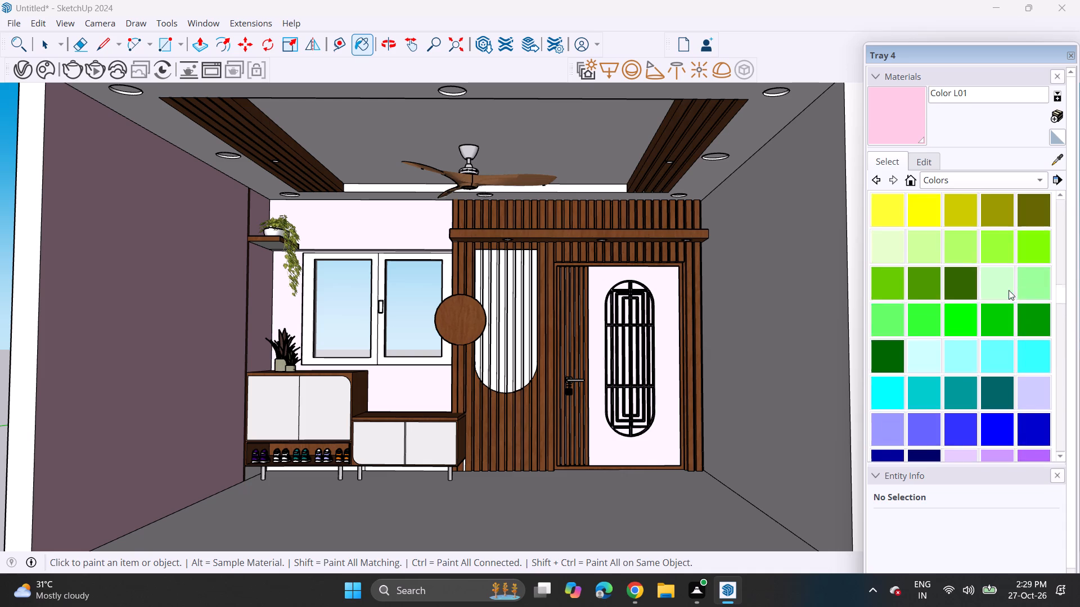
scroll(1009, 290, "up", 6)
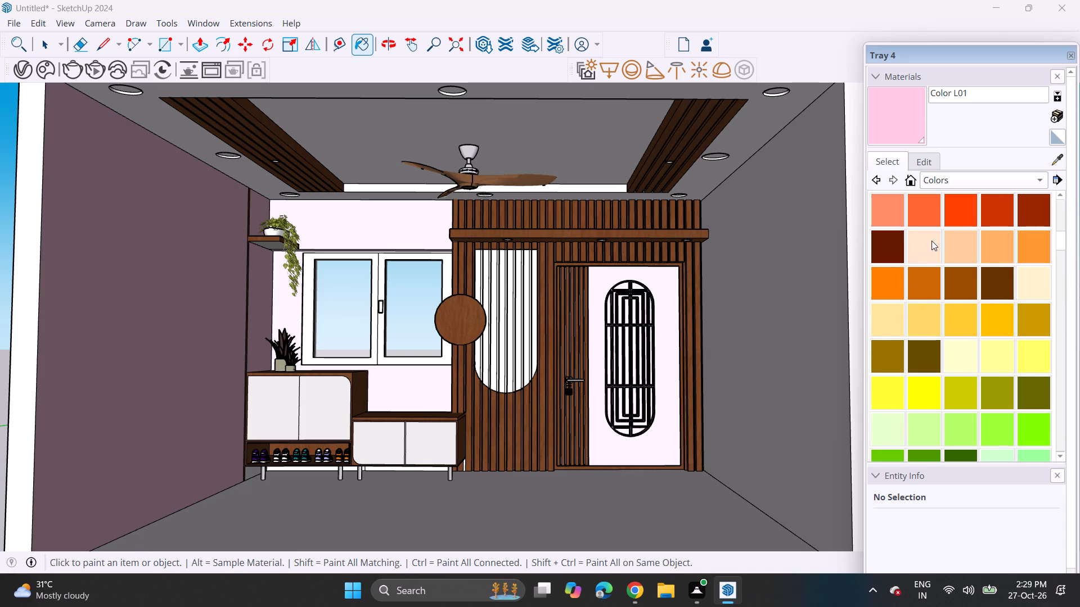
left_click(931, 241)
left_click(676, 282)
left_click(451, 227)
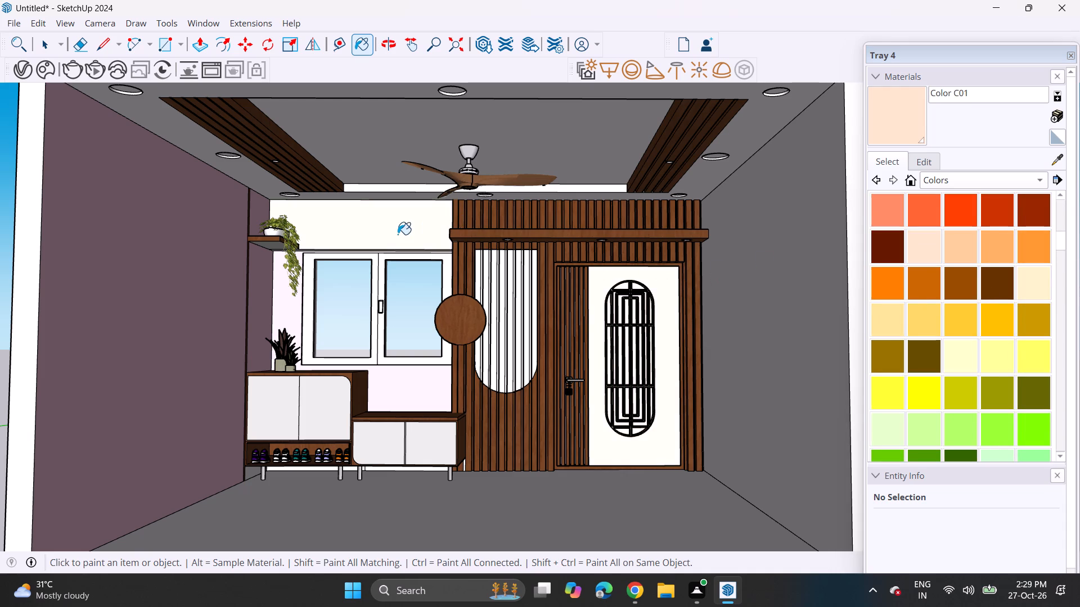
left_click(398, 234)
left_click(420, 374)
left_click(291, 337)
Paint the left side wall and its sections below and above the plant shelf with Color C01.
left_click(198, 296)
left_click(251, 301)
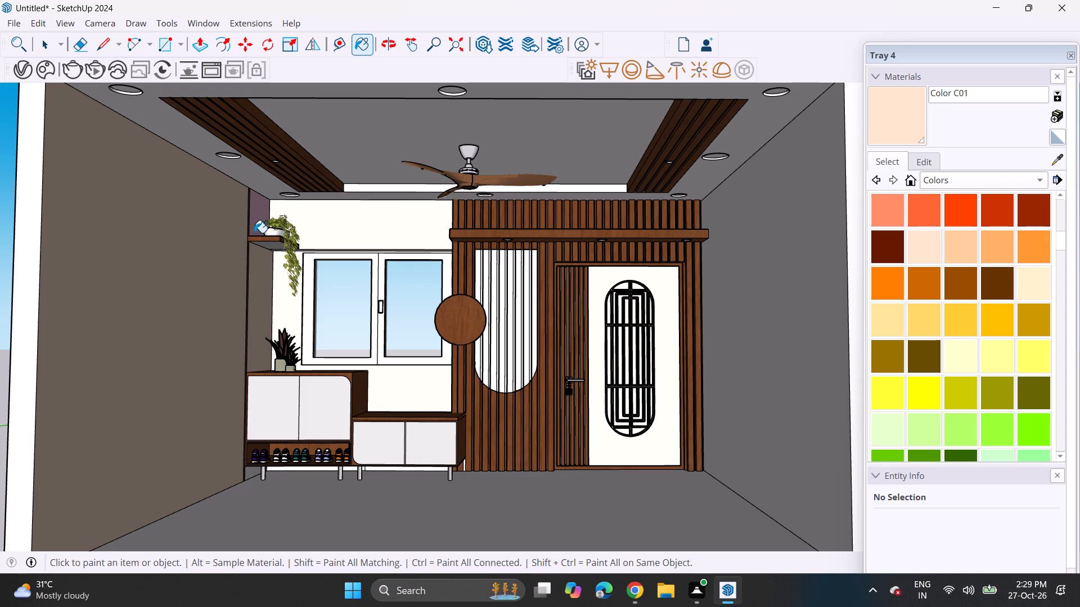
left_click(259, 219)
Paint the ceiling border, the recessed ceiling centre and the edge strip of the recess with Color C01.
left_click(271, 182)
left_click(369, 153)
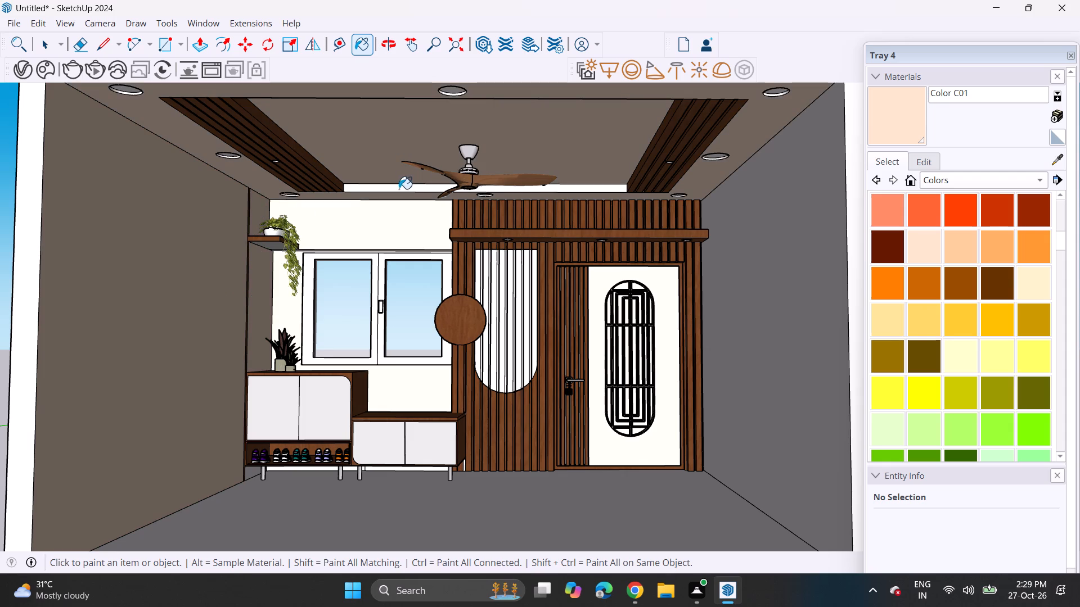
left_click(398, 184)
left_click(406, 193)
left_click(409, 188)
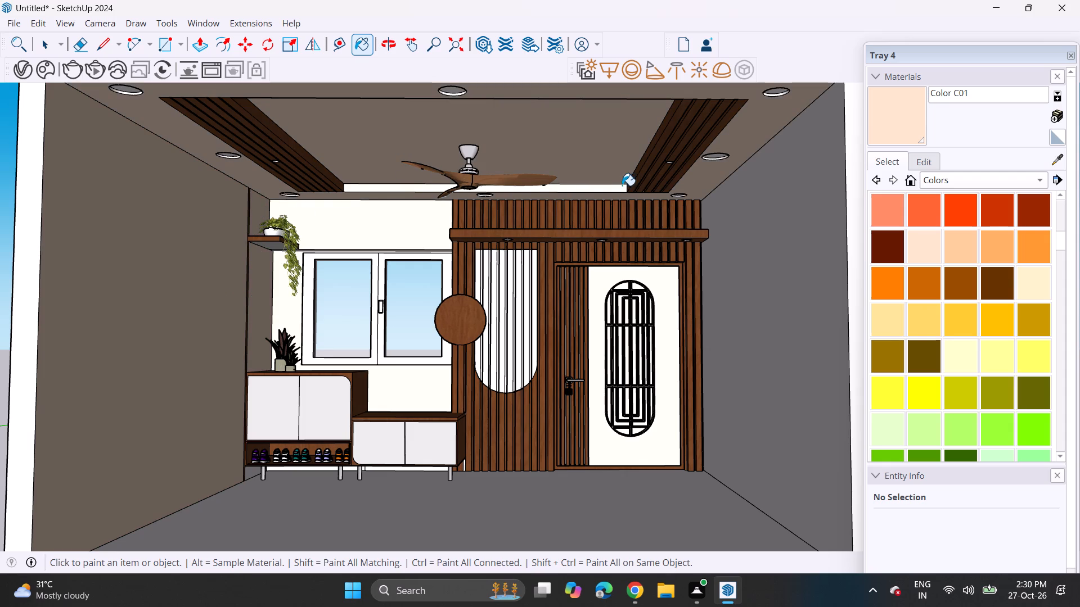
left_click(619, 189)
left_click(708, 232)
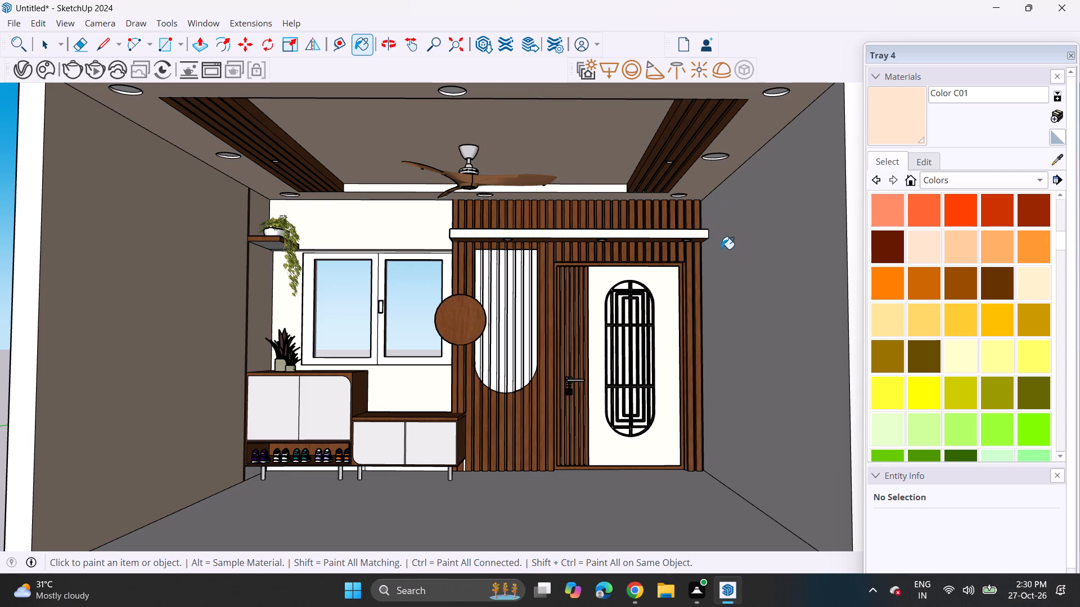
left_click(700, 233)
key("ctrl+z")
Paint the side wall next to the door and the floor with Color C01.
left_click(731, 247)
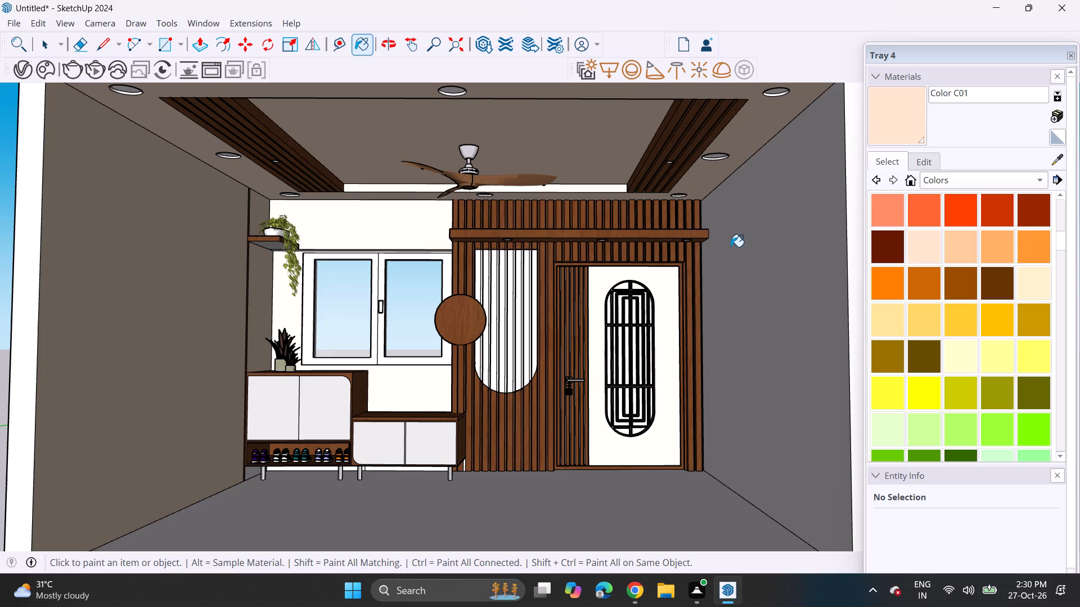
left_click(587, 490)
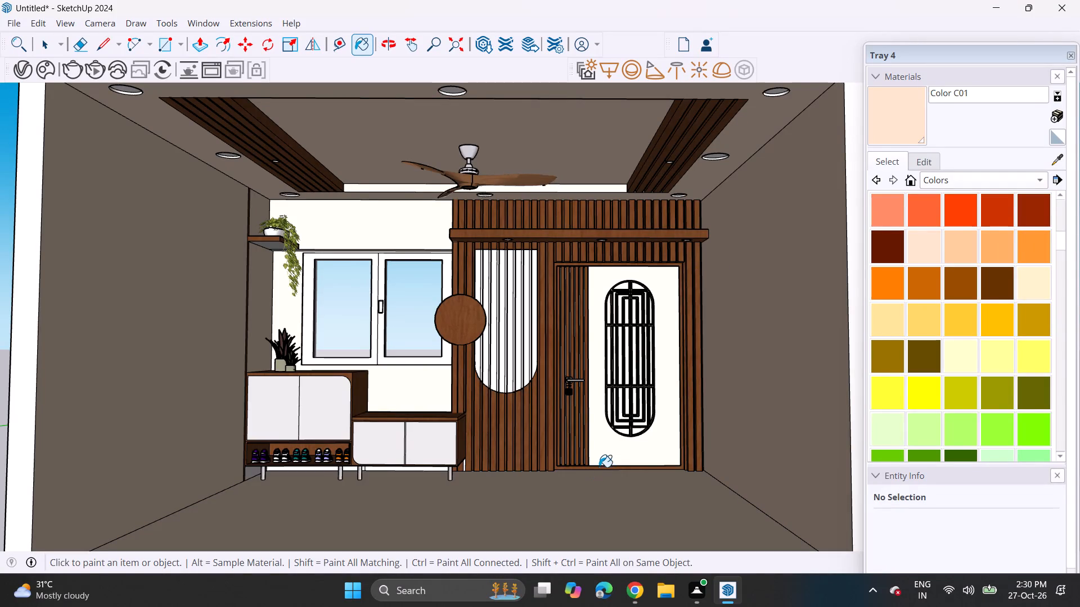
Paint each vertical strip of the white rounded panel in the slatted wall, between the window and the door, with Color C01.
scroll(600, 464, "up", 3)
middle_click_drag(605, 464, 610, 469)
middle_click_drag(599, 455, 634, 486, "shift")
middle_click_drag(634, 486, 643, 499)
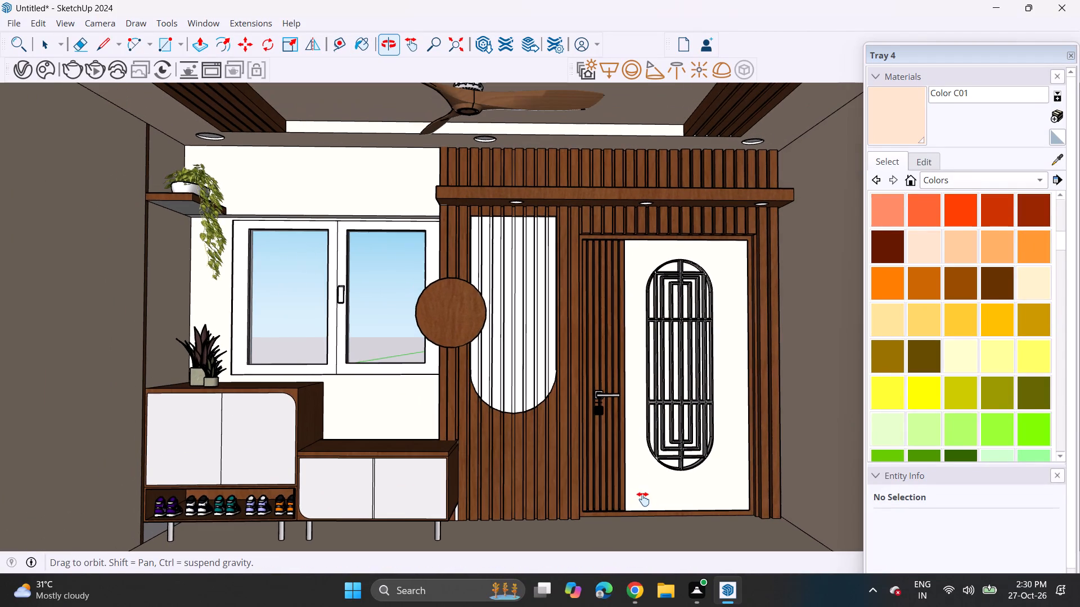
middle_click_drag(643, 499, 644, 488)
middle_click_drag(641, 484, 645, 511, "shift")
scroll(641, 499, "up", 1)
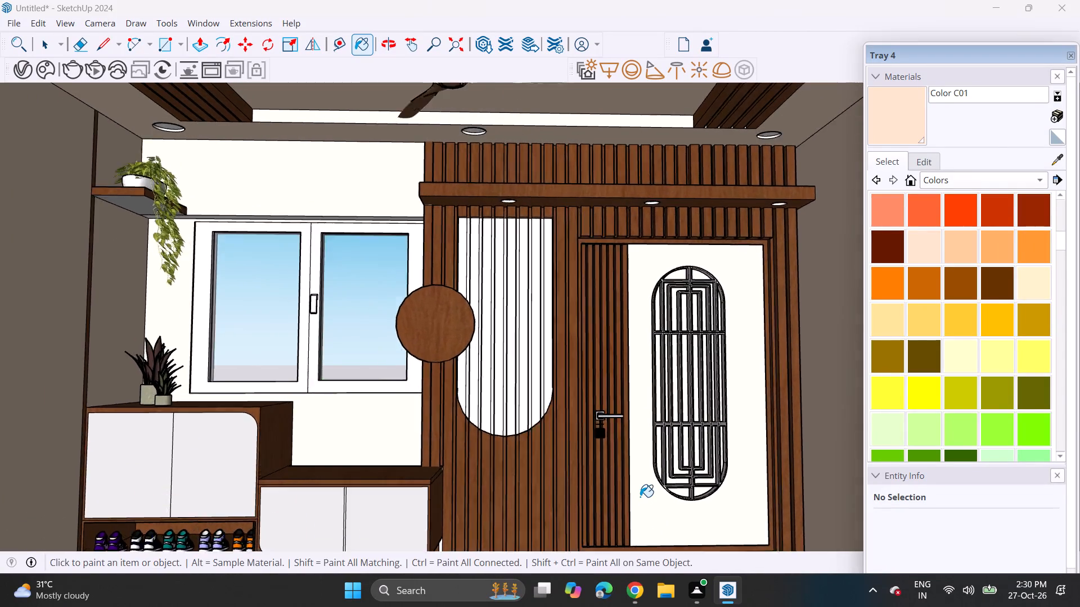
scroll(640, 497, "down", 2)
middle_click_drag(632, 495, 618, 470, "shift")
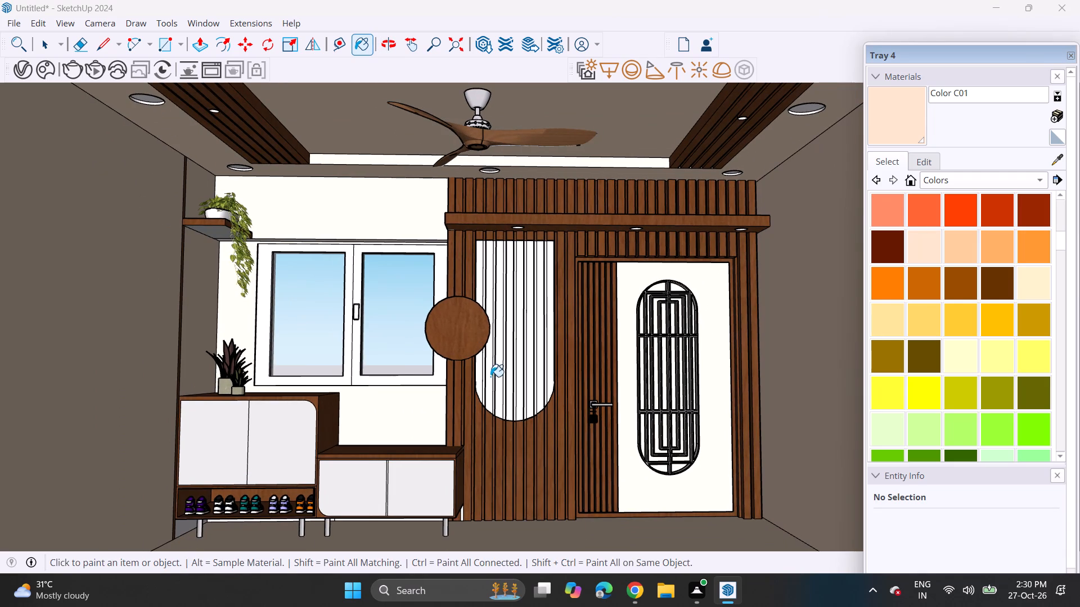
left_click(481, 374)
left_click(492, 376)
left_click(496, 377)
left_click(501, 379)
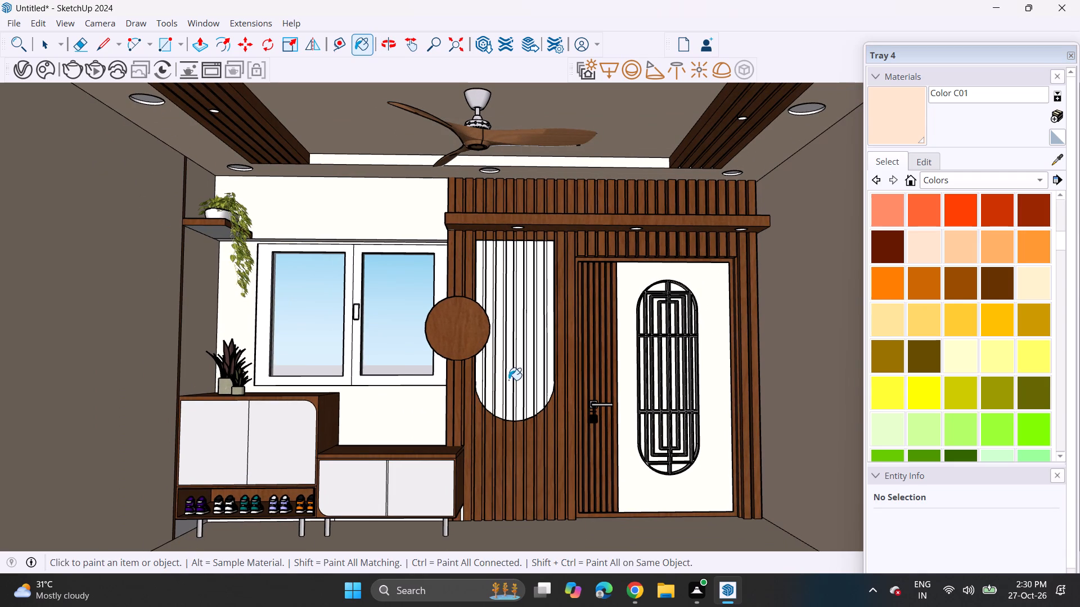
left_click(512, 383)
left_click(521, 382)
left_click(528, 383)
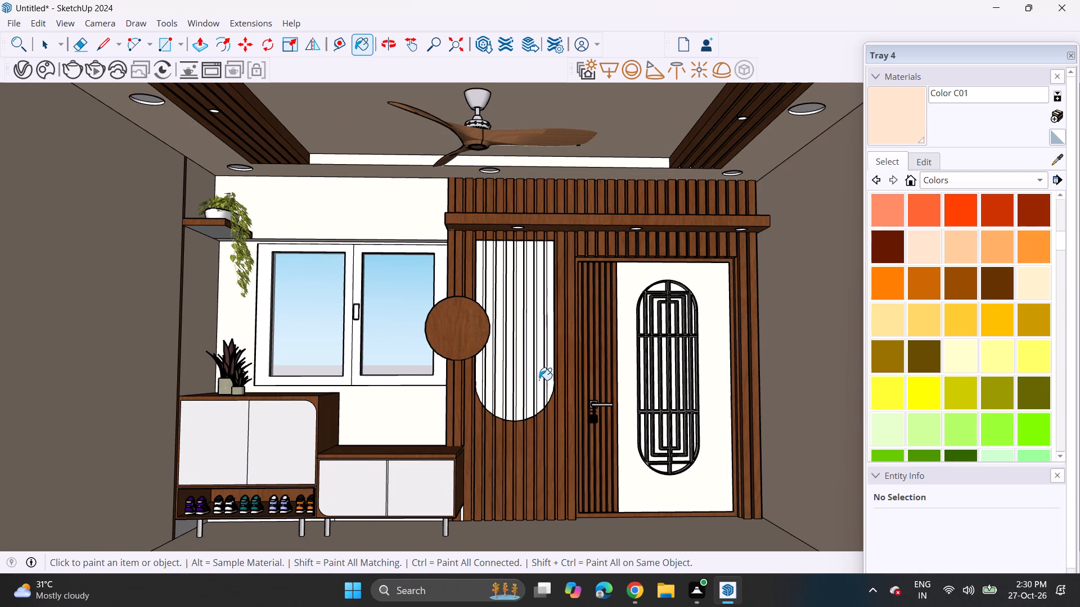
left_click(539, 380)
left_click(551, 380)
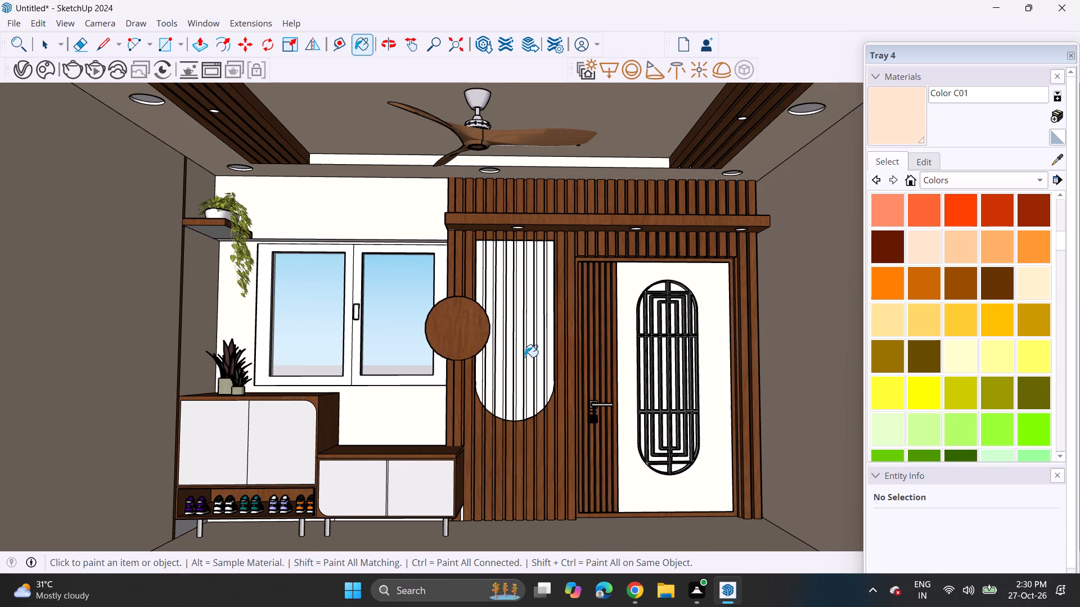
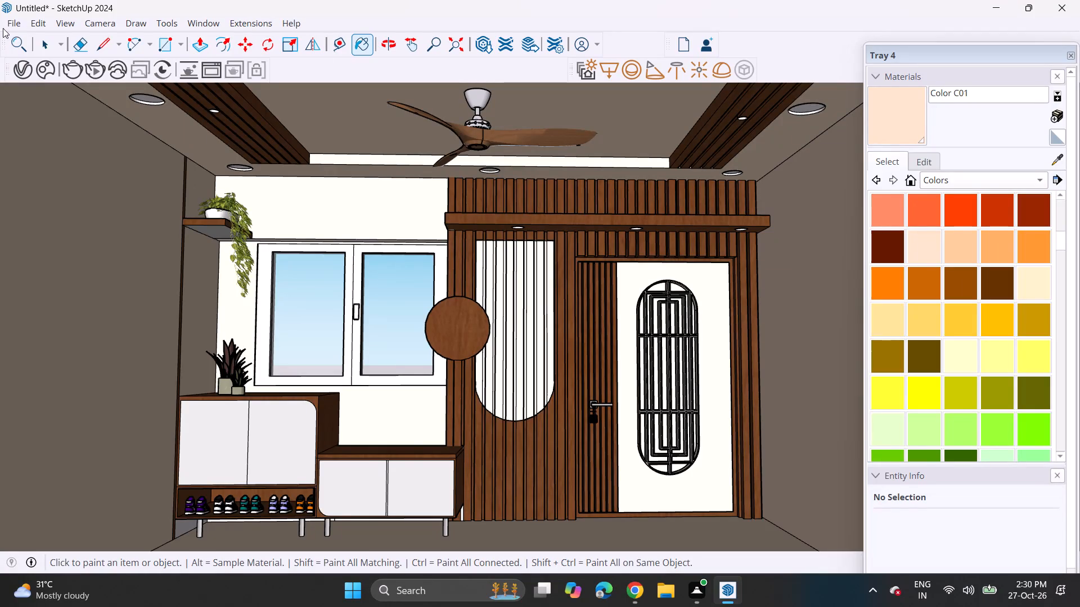
Import the PHOTO+FRAME+WALL model from Downloads and place it on the floor in front of the door.
left_click(10, 20)
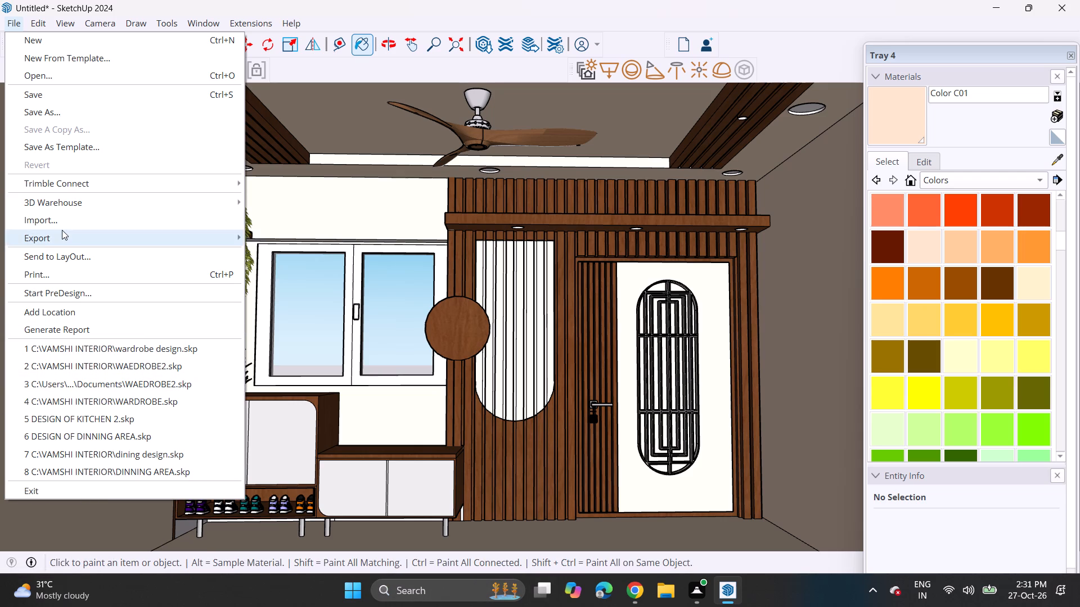
left_click(71, 218)
scroll(320, 235, "down", 6)
scroll(320, 235, "up", 1)
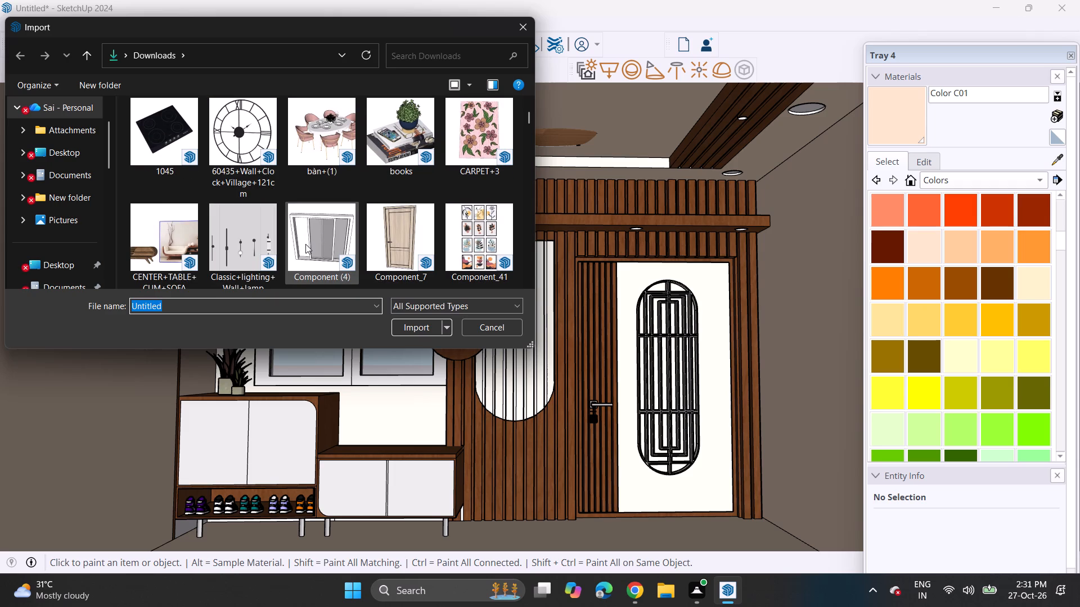
scroll(304, 244, "down", 2)
scroll(304, 244, "up", 1)
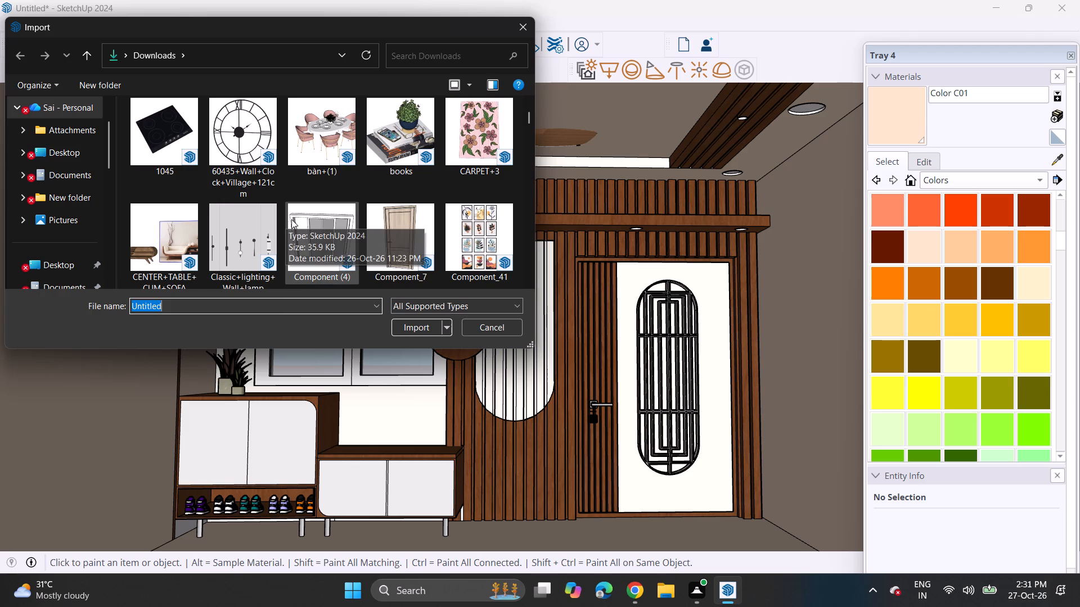
scroll(400, 163, "up", 5)
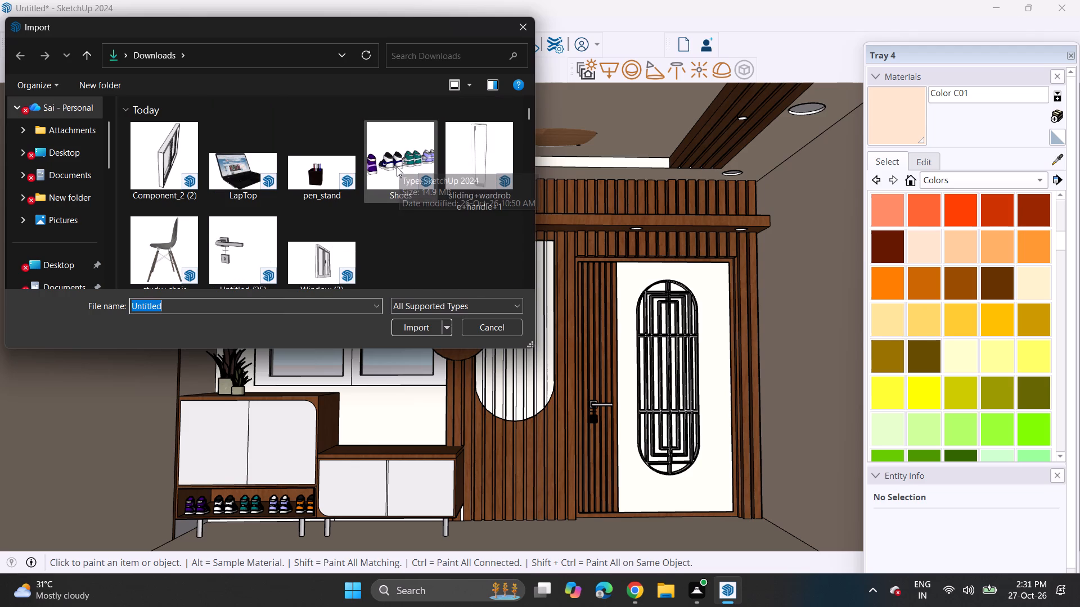
scroll(394, 184, "down", 1)
scroll(394, 184, "up", 4)
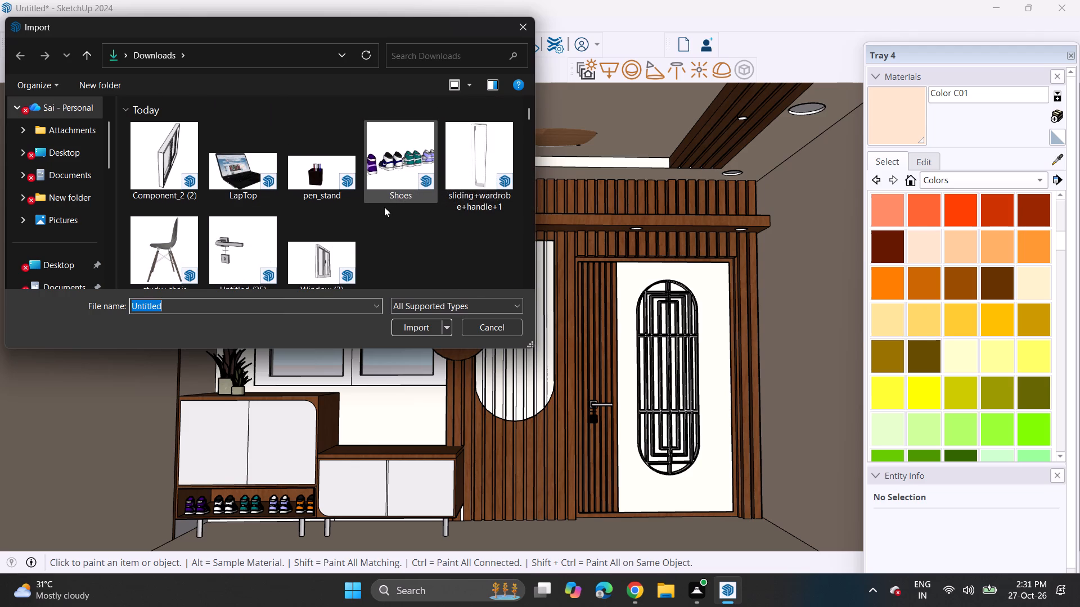
scroll(382, 220, "down", 8)
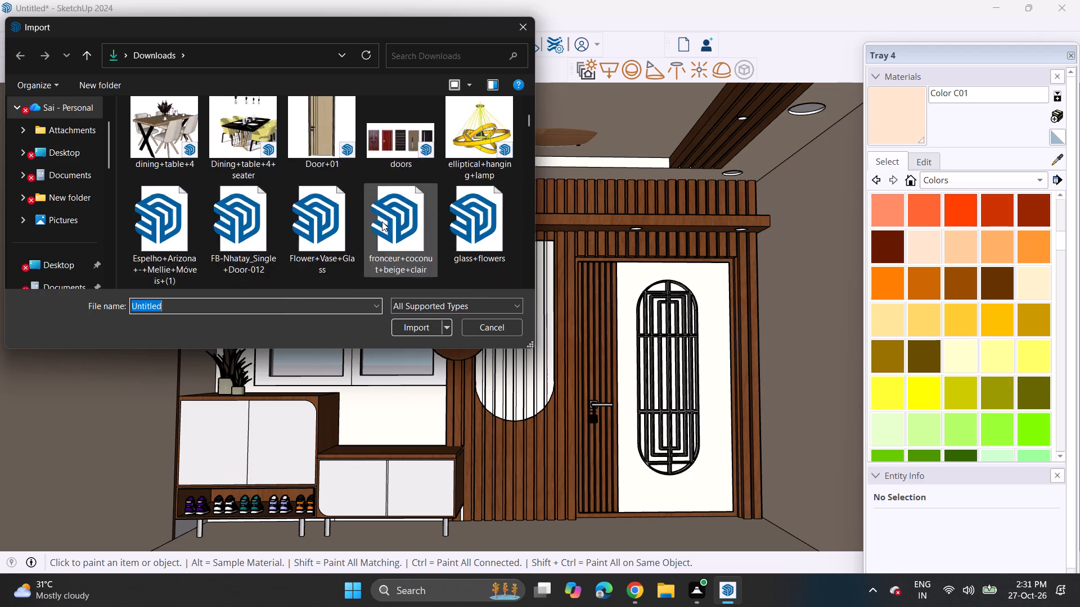
scroll(382, 221, "down", 4)
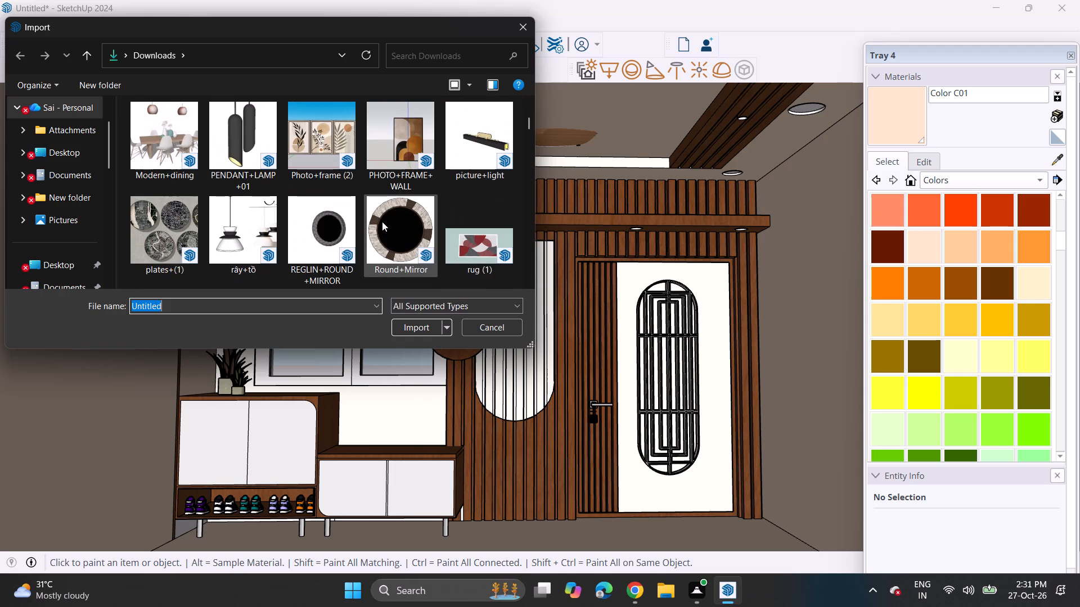
left_click(381, 155)
left_click(406, 323)
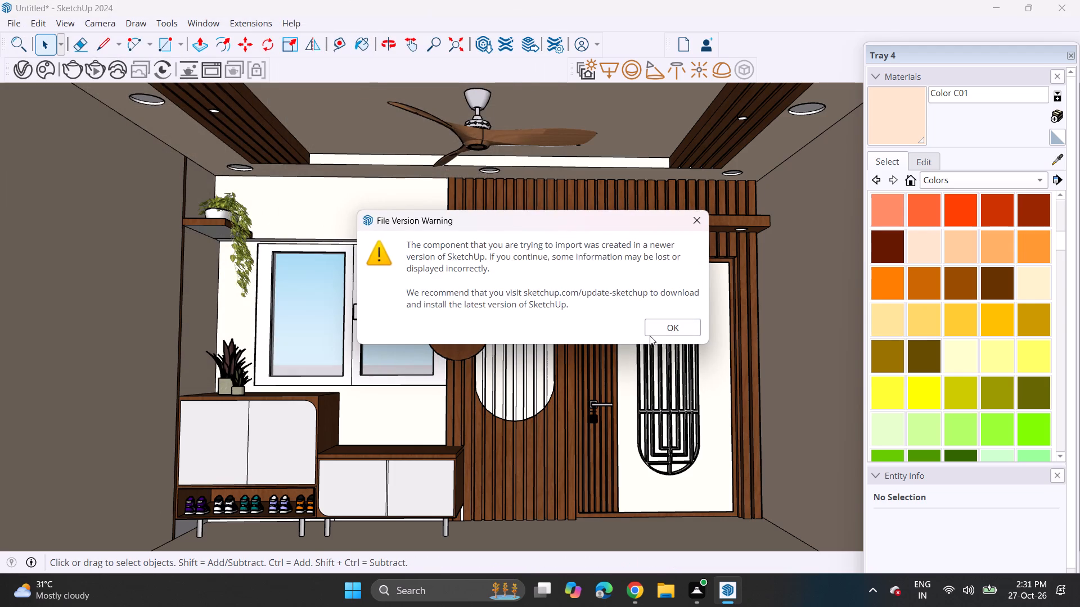
left_click(650, 336)
scroll(573, 443, "down", 3)
scroll(571, 446, "up", 1)
scroll(571, 446, "down", 4)
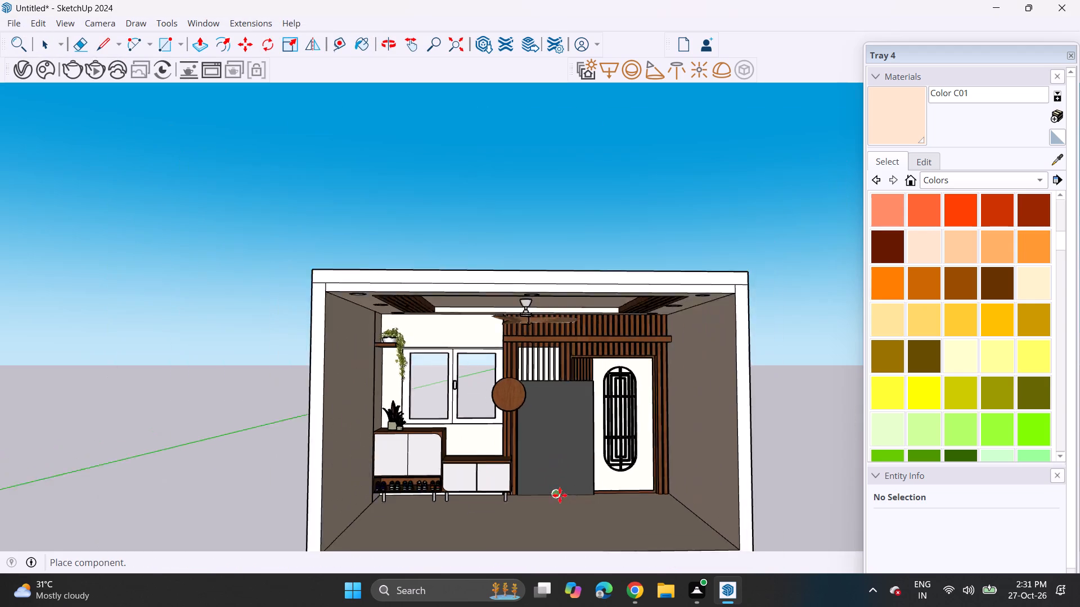
scroll(560, 495, "down", 2)
scroll(561, 496, "up", 1)
middle_click_drag(535, 451, 514, 356)
middle_click_drag(514, 335, 517, 387)
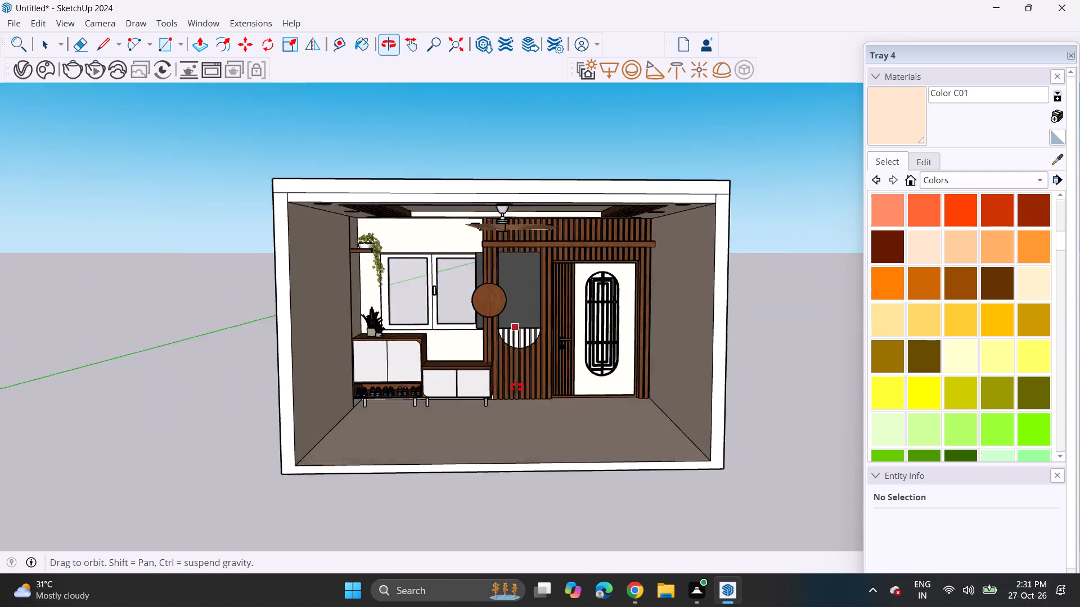
middle_click_drag(517, 387, 533, 418)
left_click(573, 418)
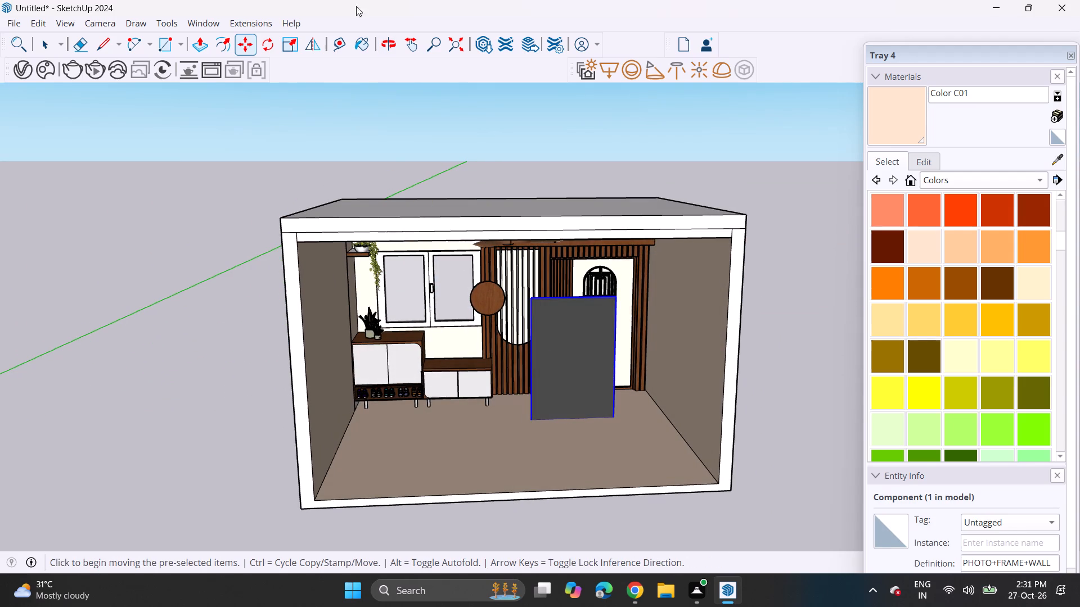
Rotate the imported photo frame about the vertical axis so it stands parallel to the side walls.
left_click(267, 49)
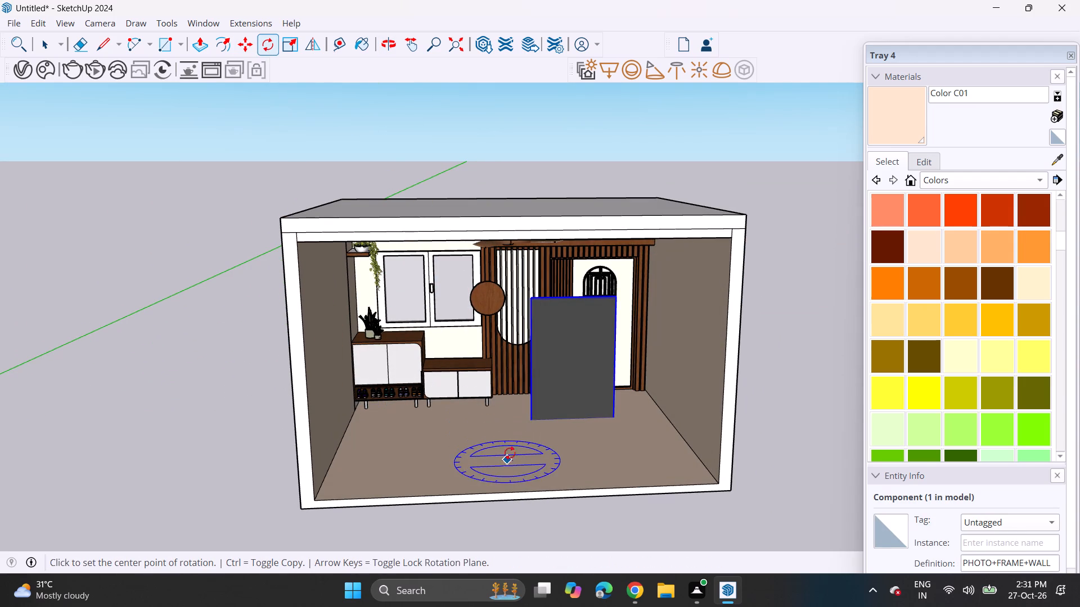
left_click(505, 452)
left_click(408, 456)
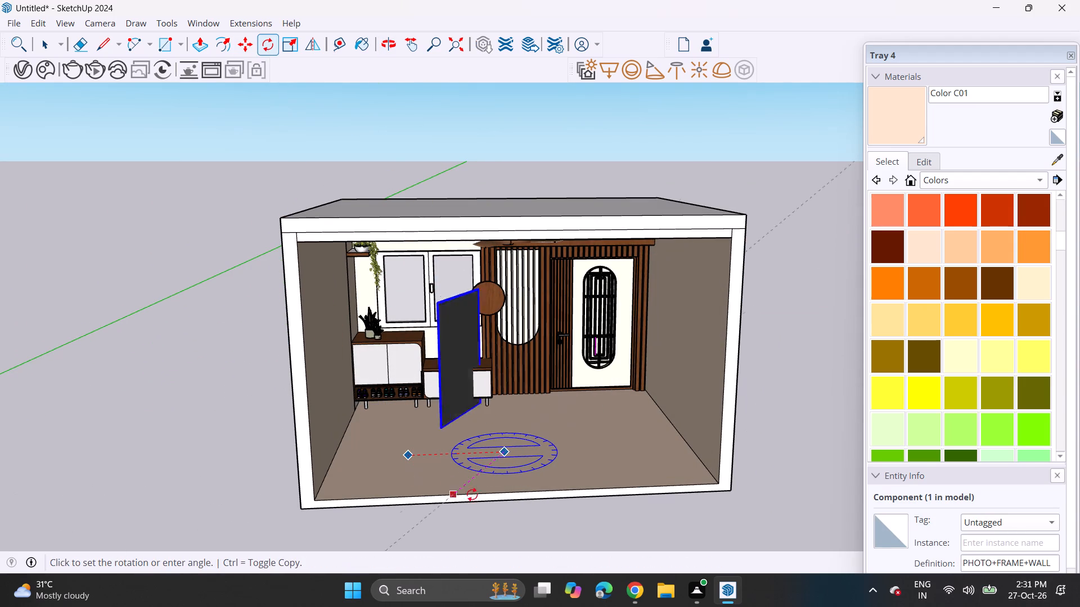
left_click(511, 493)
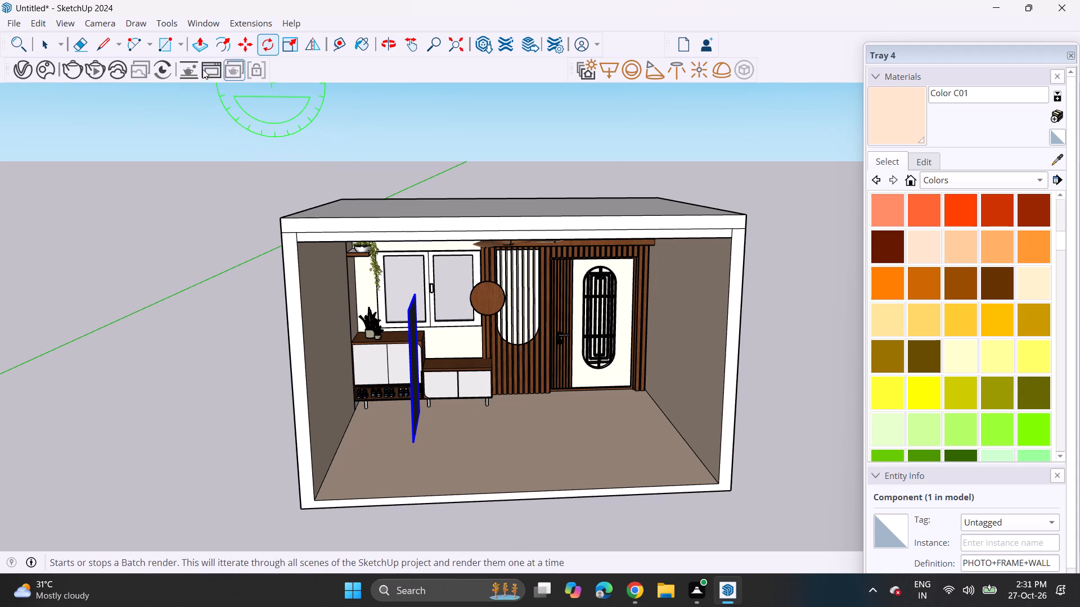
Move the photo frame onto the side wall next to the door and adjust its position against the wall face.
left_click(240, 54)
left_click(413, 446)
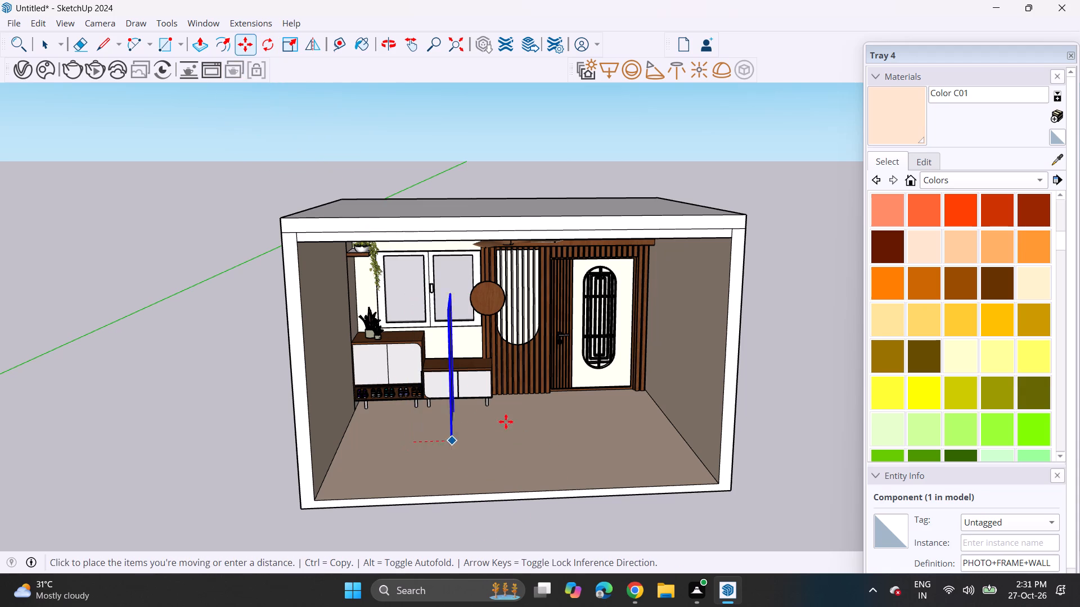
left_click(683, 393)
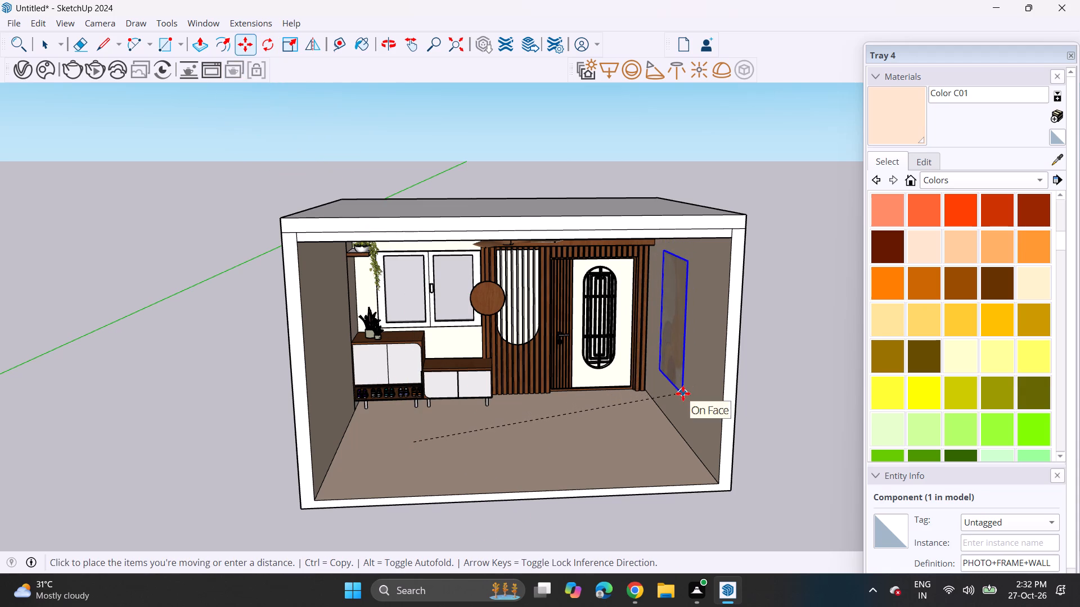
scroll(693, 410, "up", 5)
scroll(691, 402, "down", 1)
scroll(691, 402, "up", 1)
scroll(690, 402, "down", 1)
scroll(690, 401, "up", 10)
scroll(679, 378, "down", 2)
scroll(679, 378, "up", 1)
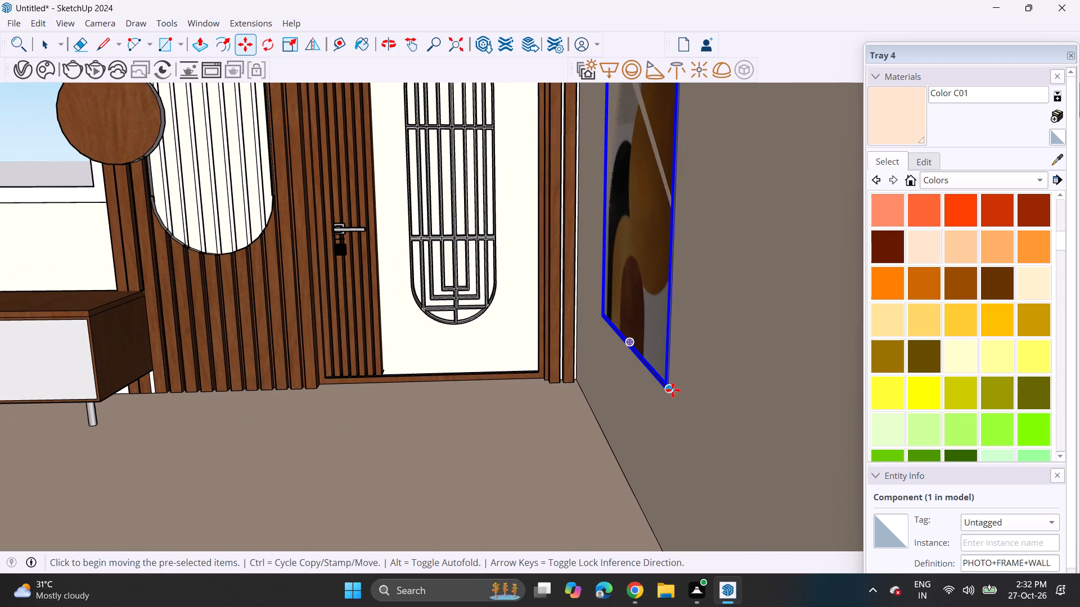
scroll(680, 383, "up", 6)
left_click(669, 392)
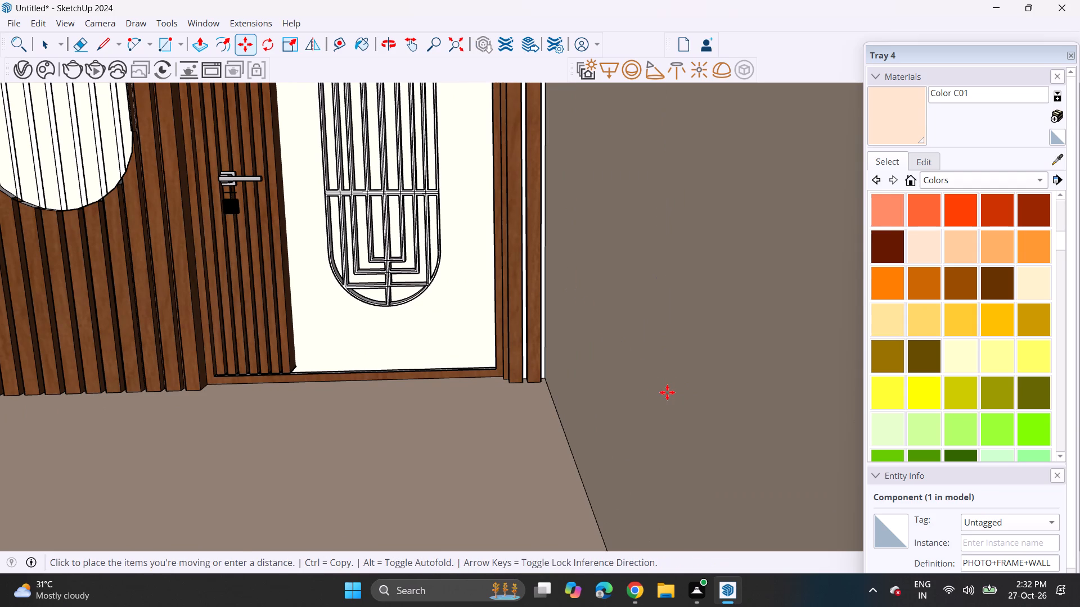
left_click(666, 392)
Sample Wood Veneer 01 from the door-side slats and paint the white gaps between them and the side wall.
scroll(567, 353, "up", 1)
middle_click_drag(567, 353, 576, 378)
scroll(575, 375, "down", 2)
scroll(576, 378, "up", 1)
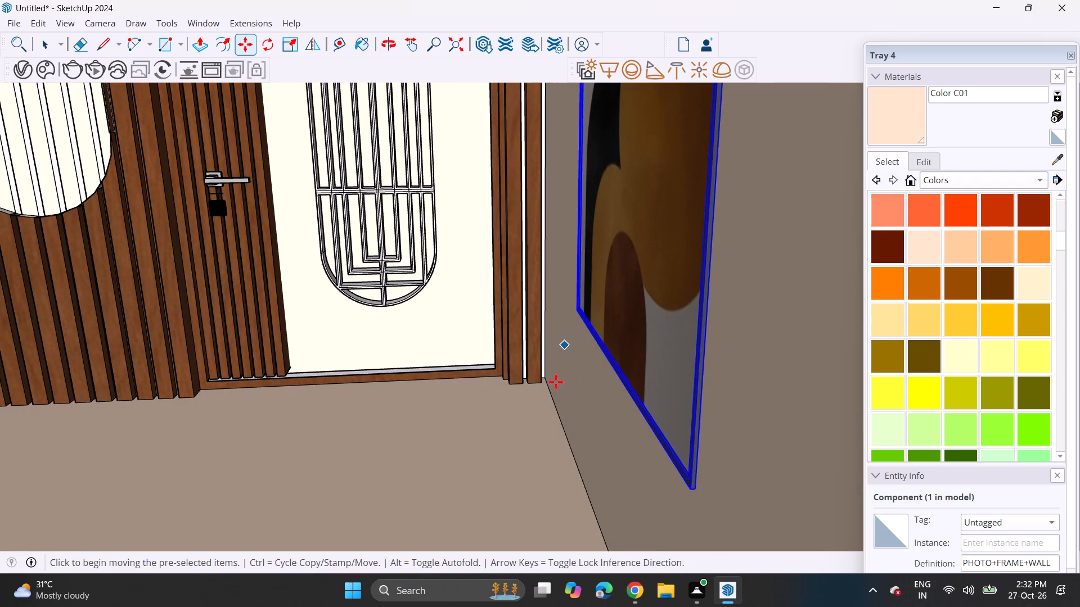
scroll(556, 383, "up", 2)
middle_click_drag(556, 383, 540, 342)
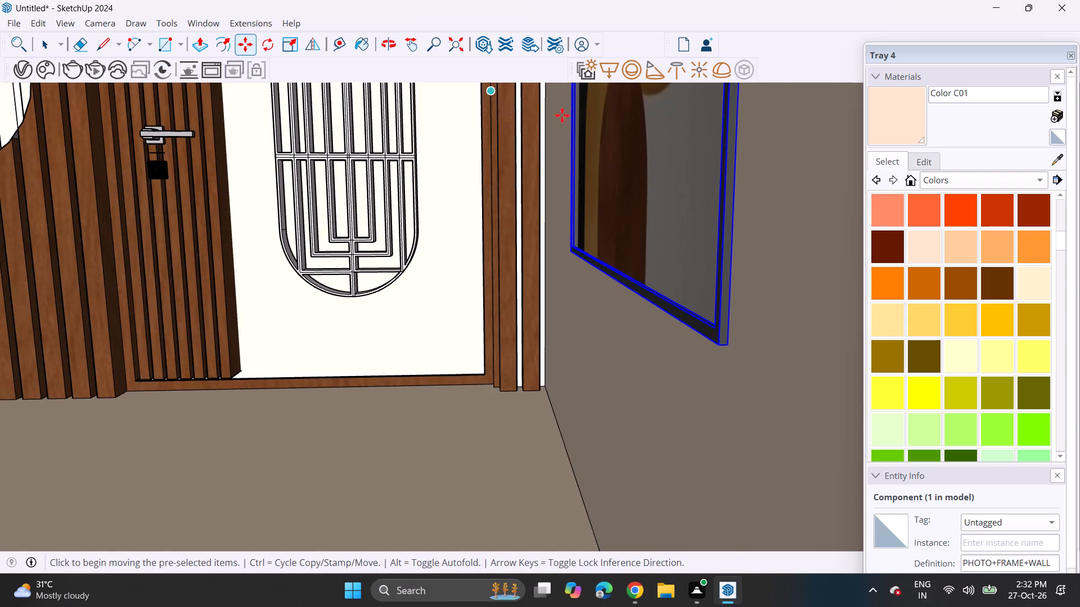
left_click(1053, 157)
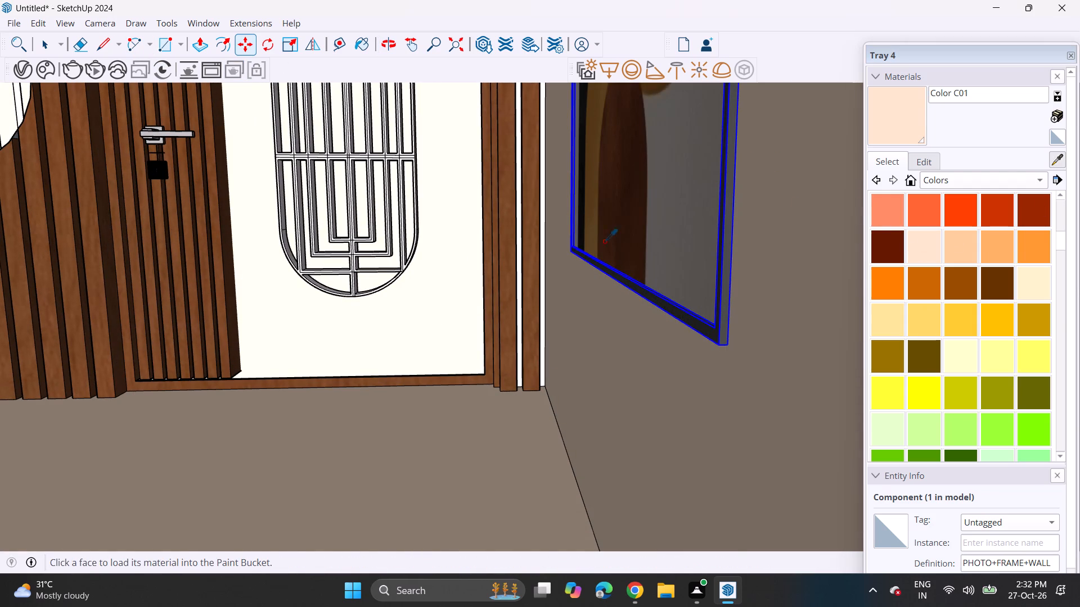
left_click(499, 246)
scroll(501, 243, "up", 4)
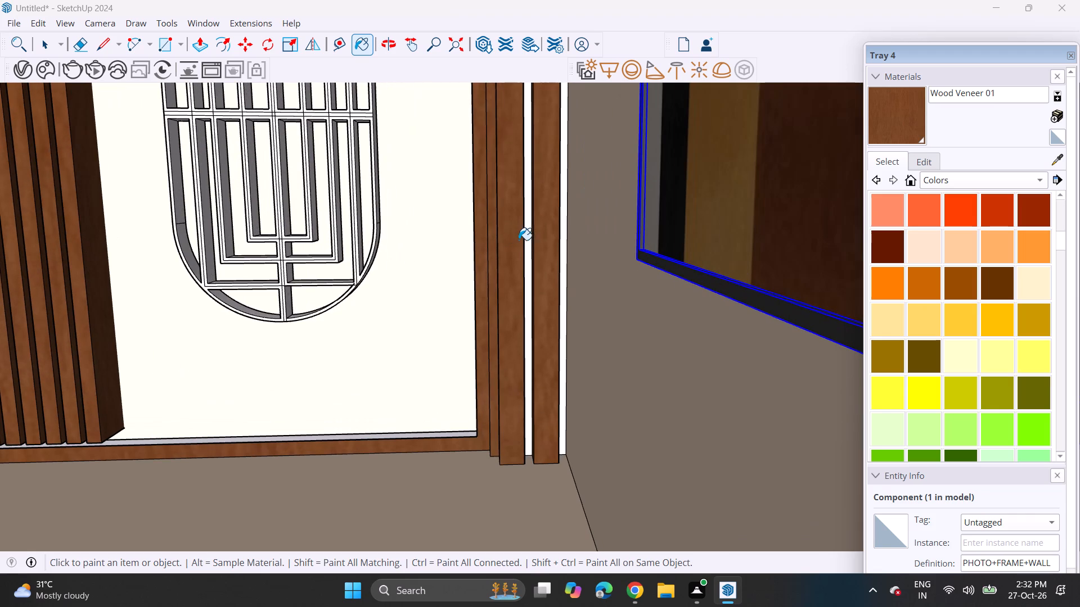
left_click(523, 241)
double_click(532, 248)
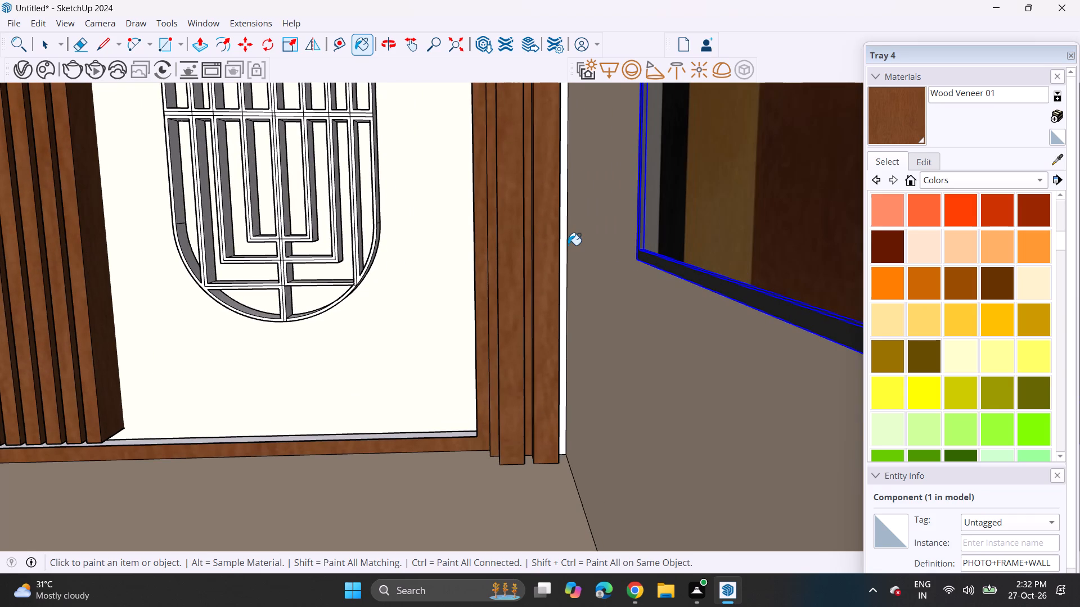
left_click(566, 246)
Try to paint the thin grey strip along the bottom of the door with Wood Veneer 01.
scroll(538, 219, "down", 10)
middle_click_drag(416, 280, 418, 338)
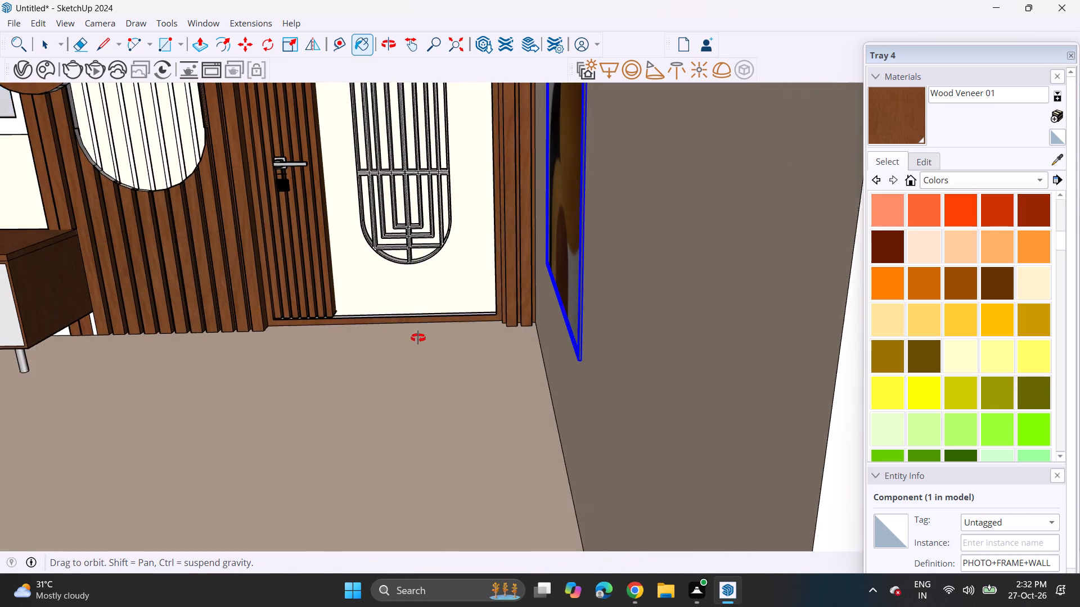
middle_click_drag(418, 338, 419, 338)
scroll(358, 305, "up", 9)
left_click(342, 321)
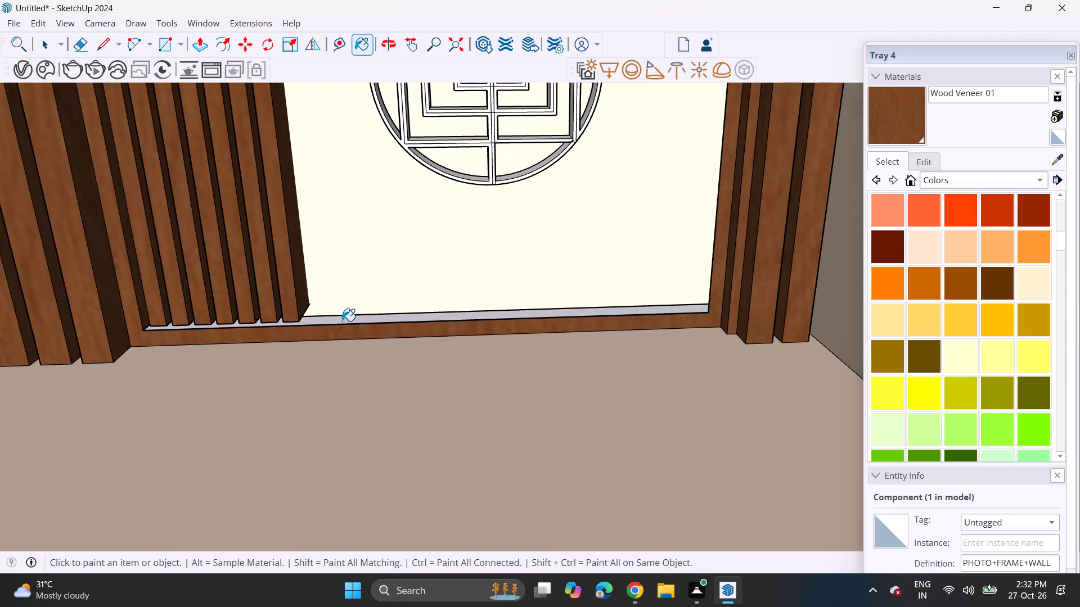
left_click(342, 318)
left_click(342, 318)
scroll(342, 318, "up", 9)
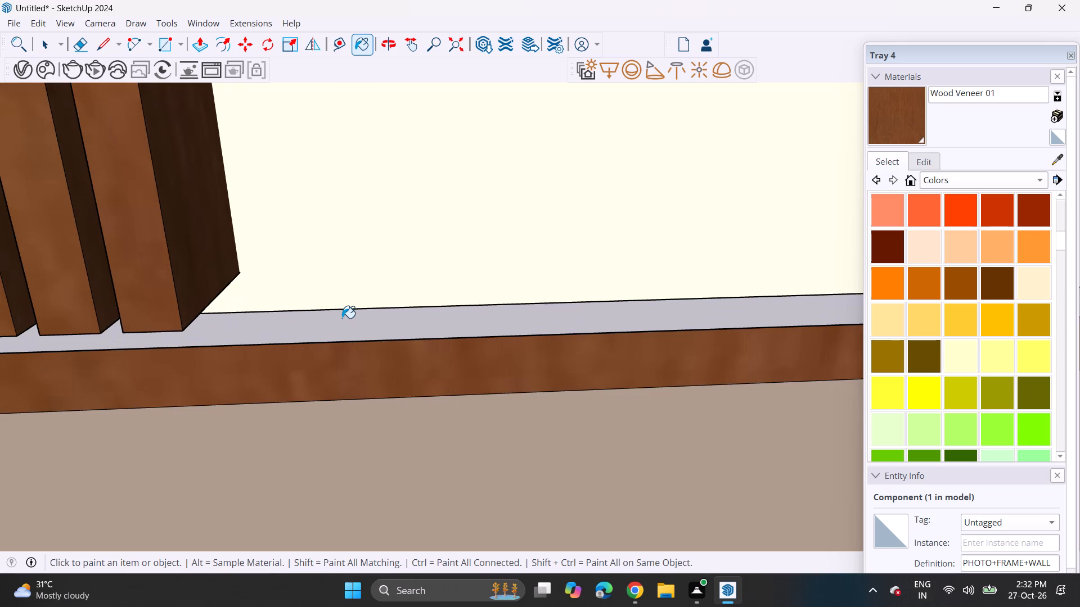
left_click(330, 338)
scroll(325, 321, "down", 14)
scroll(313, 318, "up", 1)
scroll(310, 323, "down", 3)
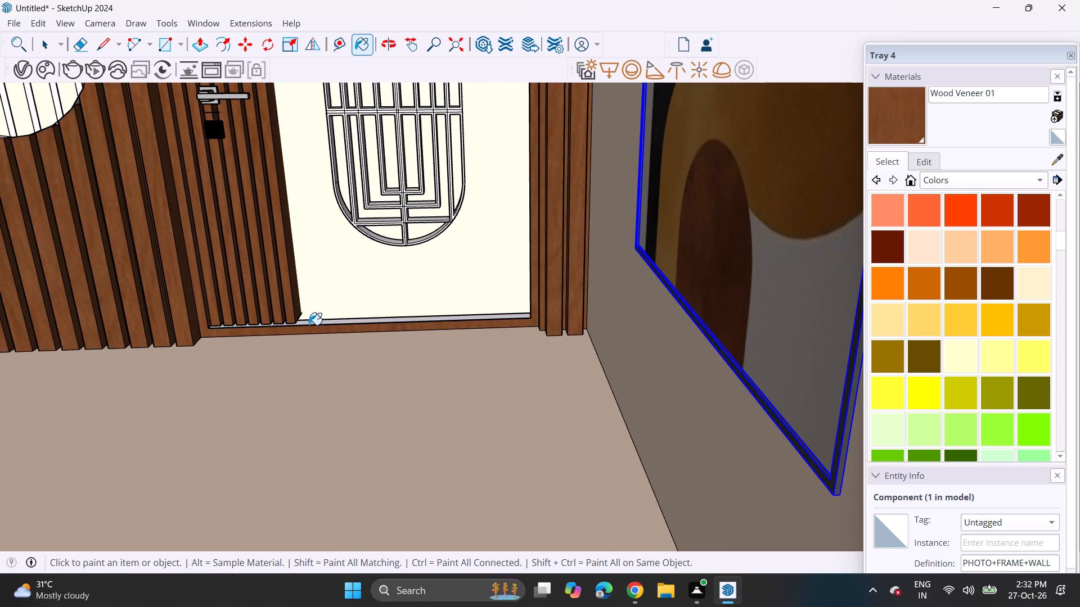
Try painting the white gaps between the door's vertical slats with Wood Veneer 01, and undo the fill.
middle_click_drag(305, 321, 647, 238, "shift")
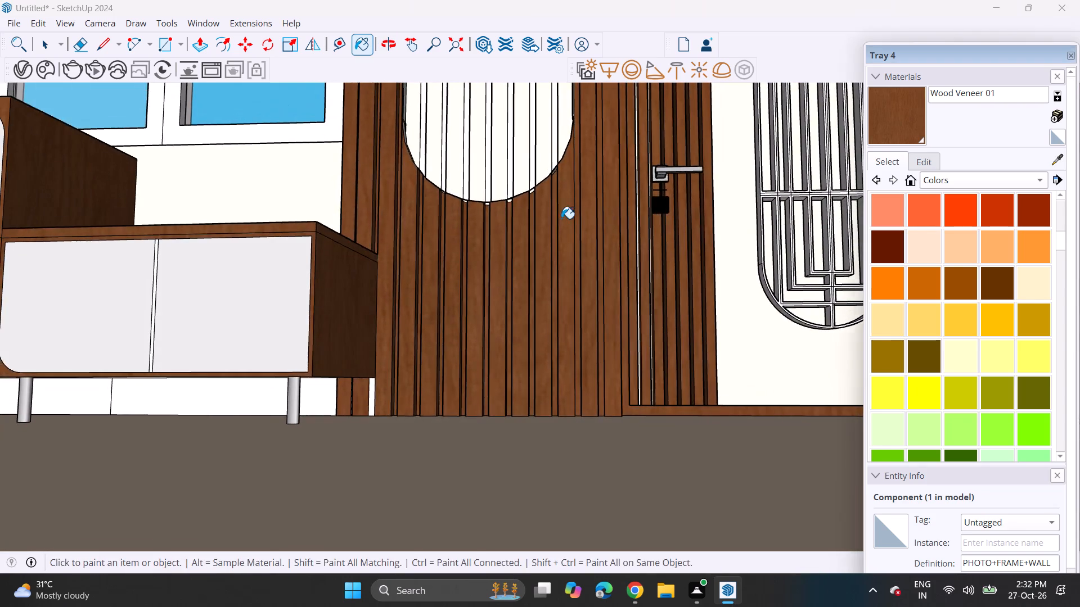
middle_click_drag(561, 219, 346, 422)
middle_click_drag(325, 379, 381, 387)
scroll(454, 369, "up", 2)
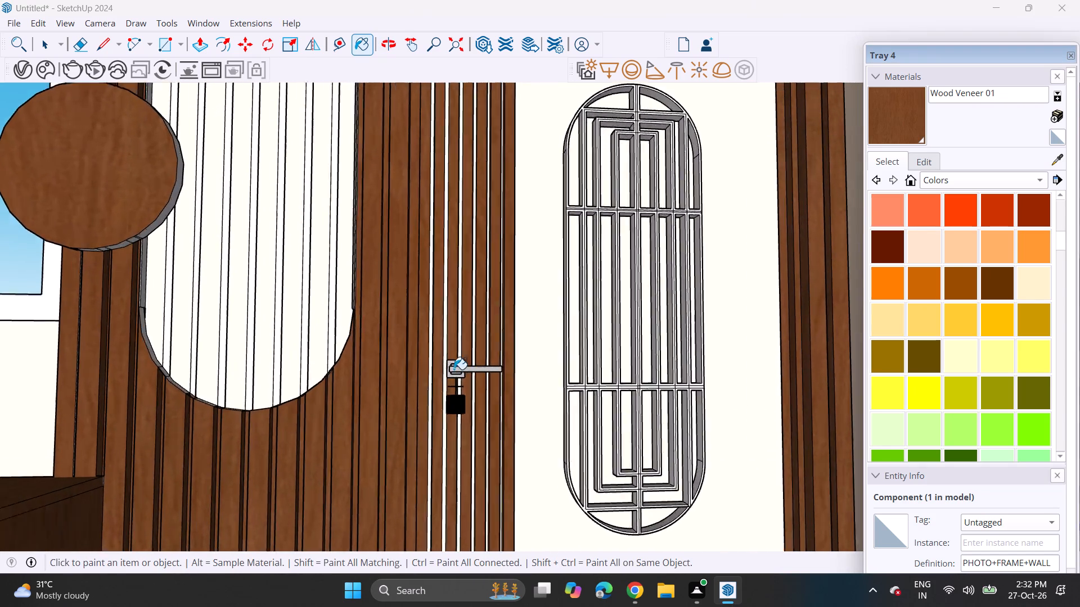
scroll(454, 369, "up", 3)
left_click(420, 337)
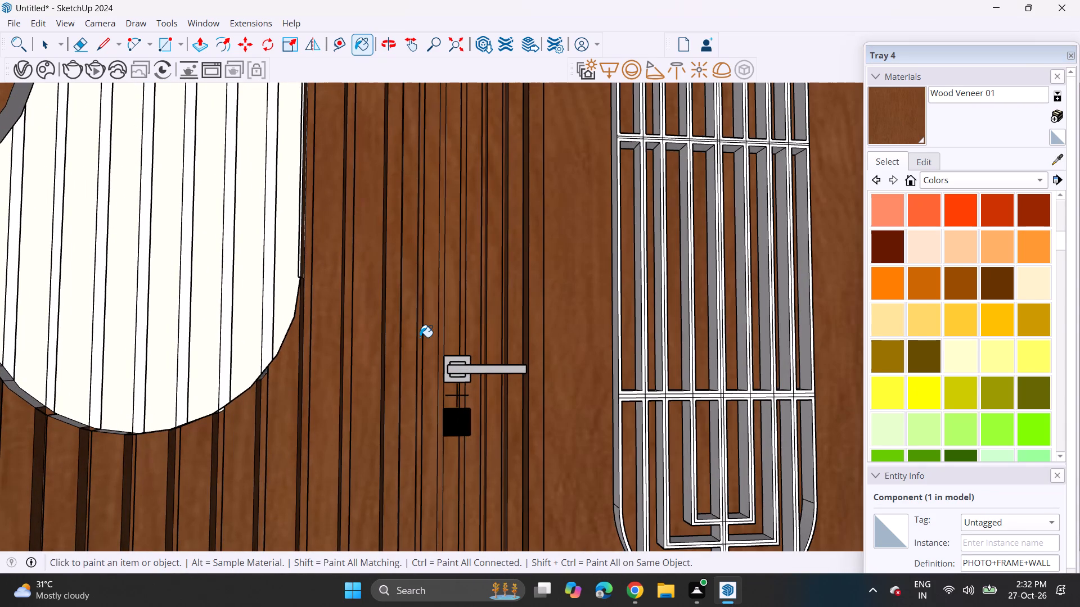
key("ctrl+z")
Examine the whole entrance interior, including the cabinets, window, slatted wall, door and framed picture.
scroll(420, 337, "down", 10)
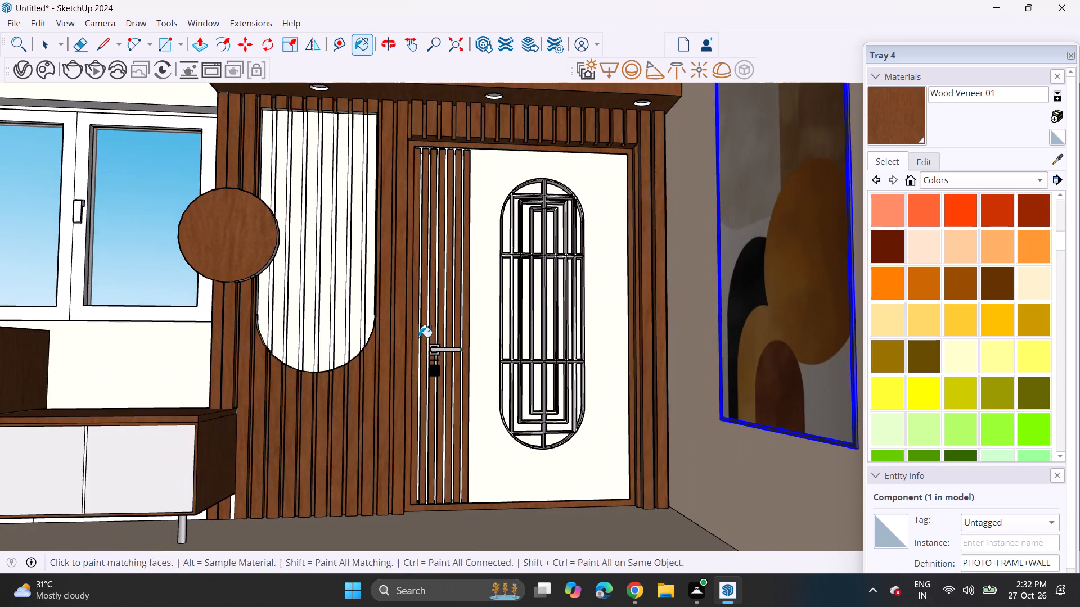
middle_click_drag(419, 337, 548, 419, "shift")
middle_click_drag(528, 385, 516, 360)
middle_click_drag(510, 350, 588, 401, "shift")
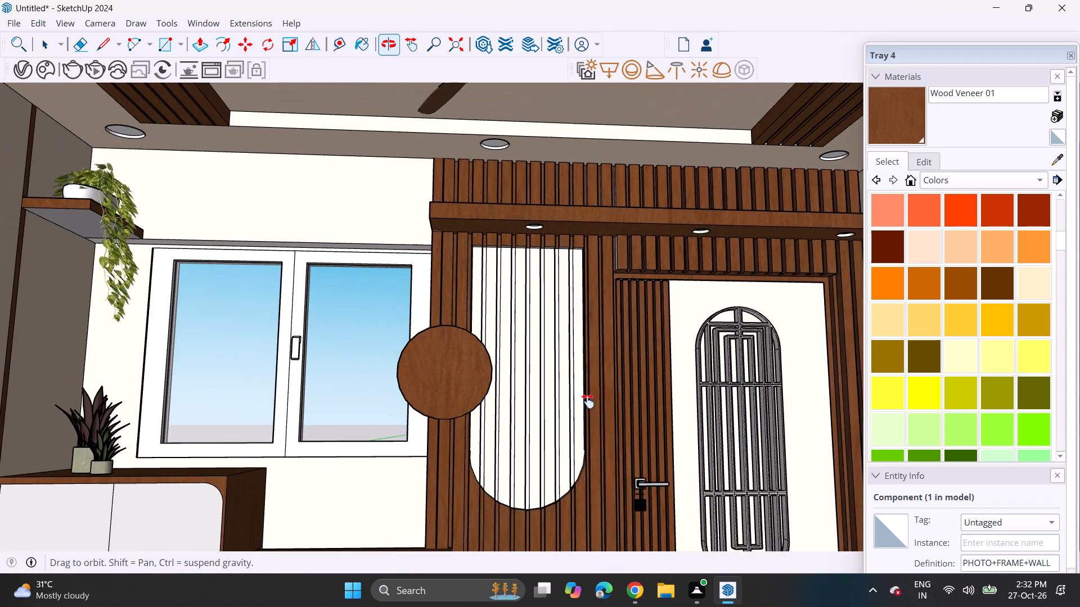
middle_click_drag(588, 401, 593, 432, "shift")
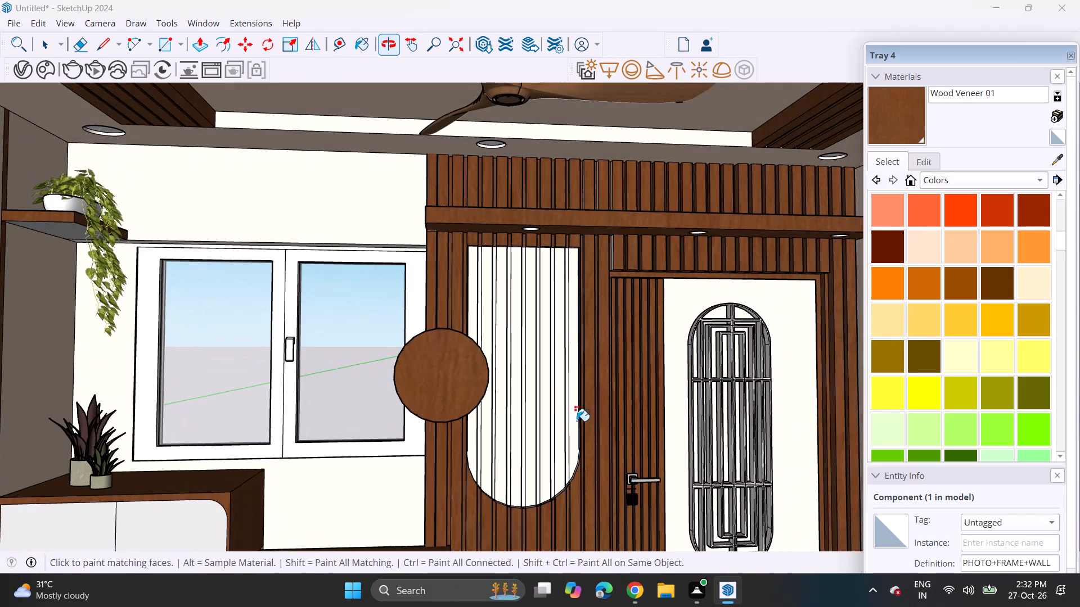
middle_click_drag(575, 421, 571, 368, "shift")
scroll(579, 343, "up", 1, "shift")
middle_click_drag(567, 353, 541, 407)
scroll(542, 403, "down", 3)
scroll(523, 402, "up", 1)
scroll(523, 413, "down", 2)
middle_click_drag(530, 433, 546, 361, "shift")
scroll(532, 433, "up", 1, "shift")
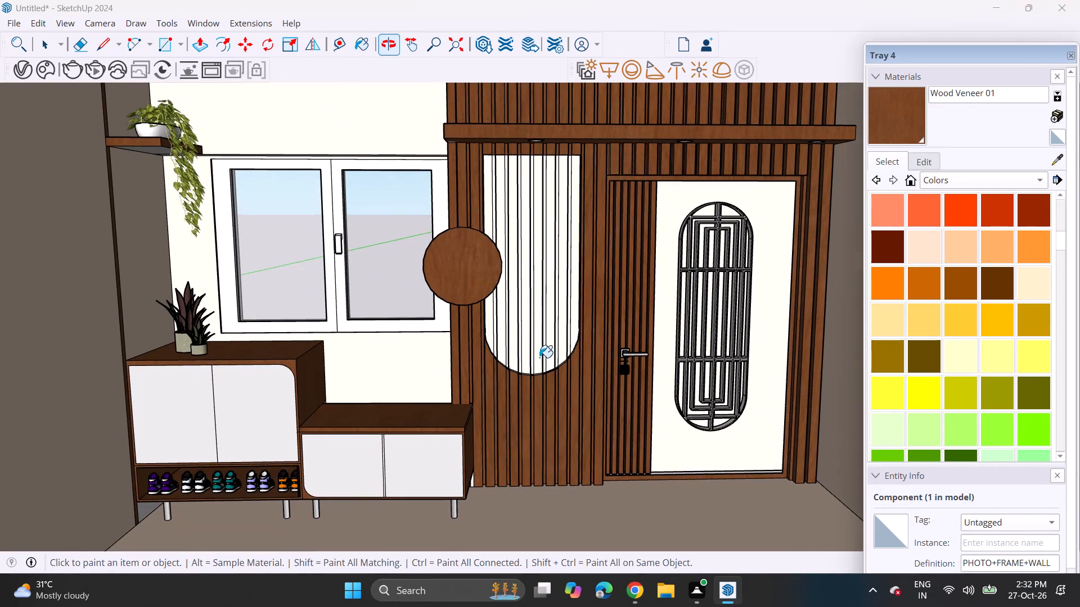
middle_click_drag(563, 312, 568, 274)
scroll(551, 277, "down", 3)
middle_click_drag(548, 318, 529, 357, "shift")
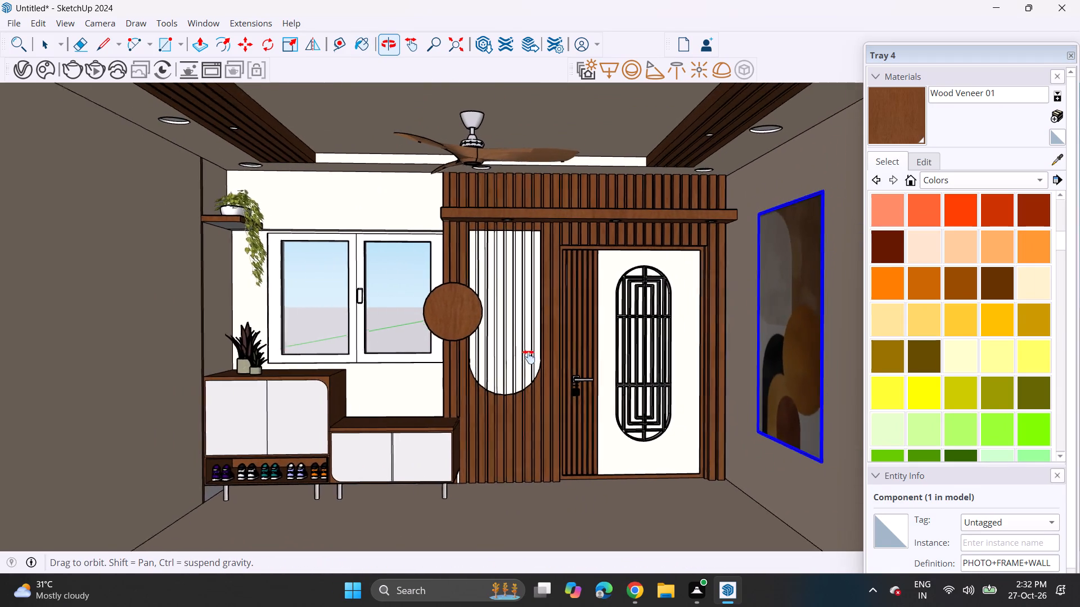
Examine the entrance interior from the front, including the floor, cabinets, slatted wall and door, with the floor face selected.
middle_click_drag(529, 357, 551, 360, "shift")
middle_click_drag(580, 378, 565, 362)
left_click_drag(554, 475, 548, 497)
key("space")
key("ctrl+z")
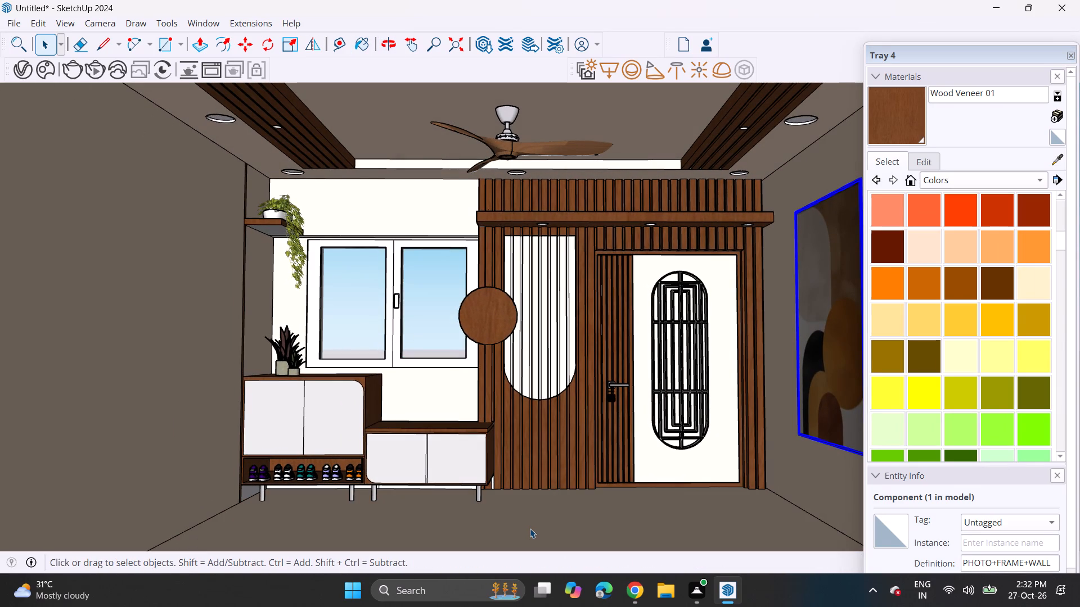
left_click(530, 528)
key("space")
scroll(539, 496, "up", 1)
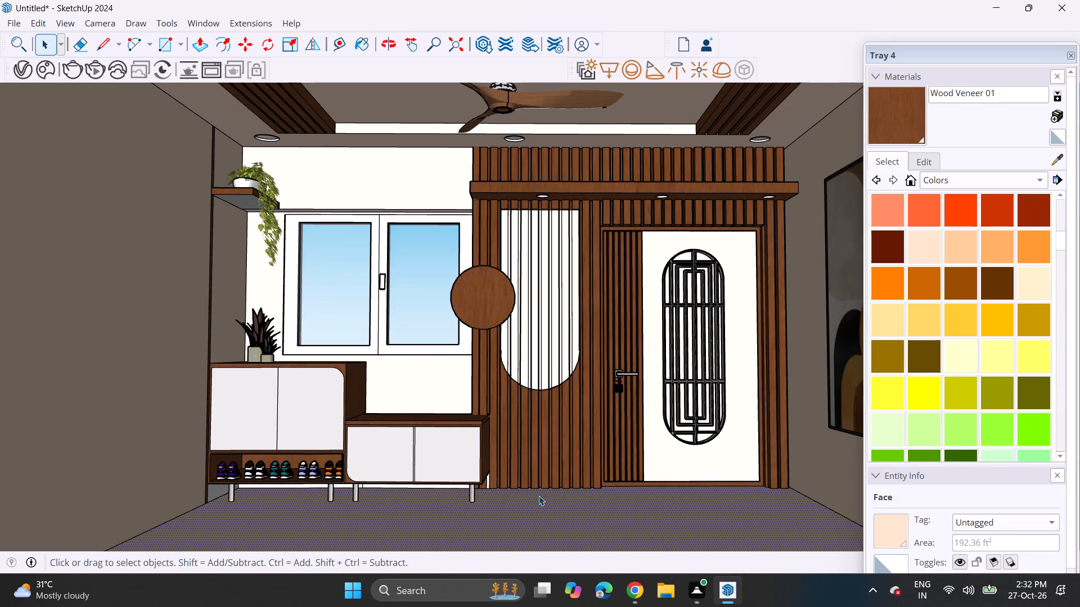
scroll(539, 494, "down", 1)
middle_click_drag(535, 486, 531, 484, "shift")
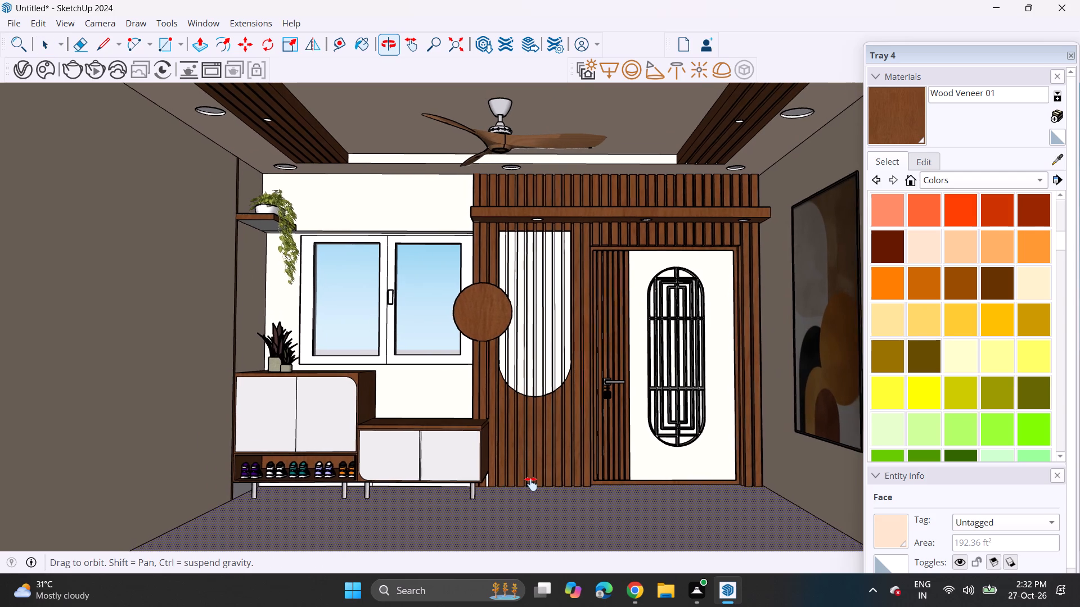
middle_click_drag(531, 484, 533, 503, "shift")
scroll(533, 503, "up", 1)
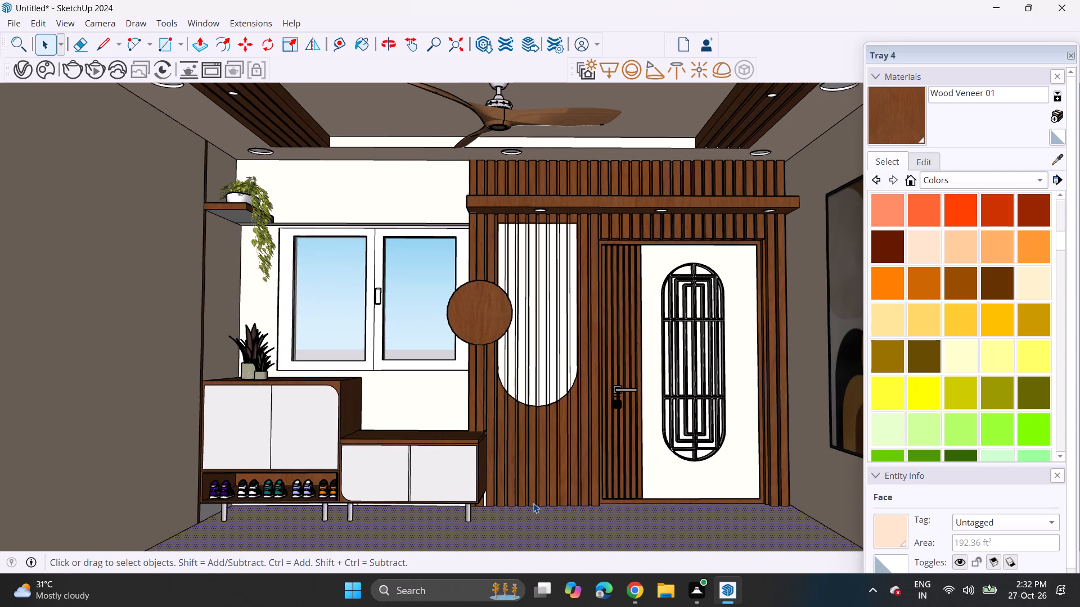
middle_click(538, 503)
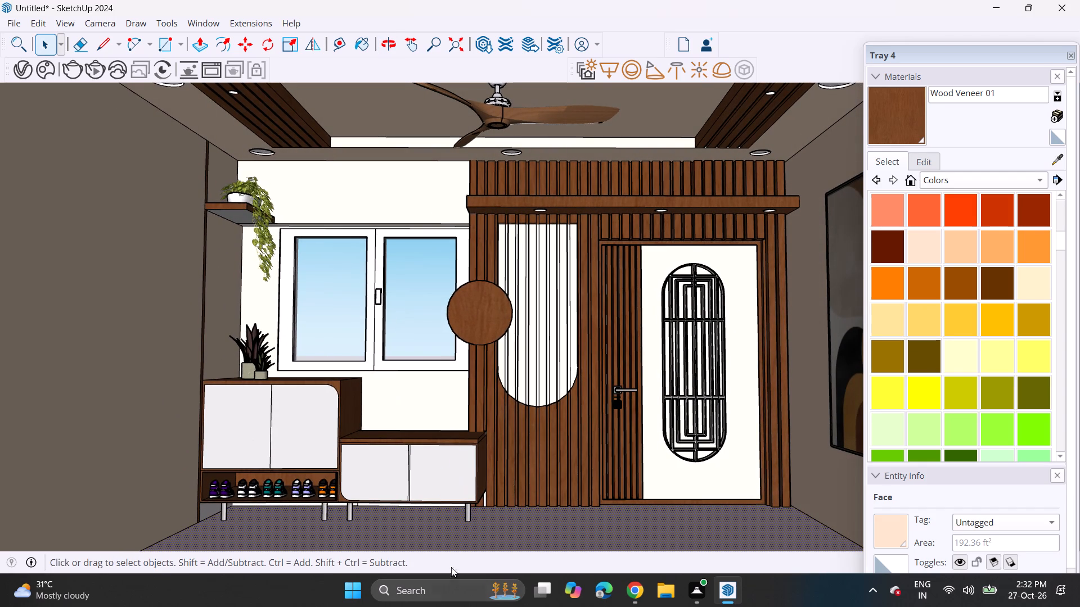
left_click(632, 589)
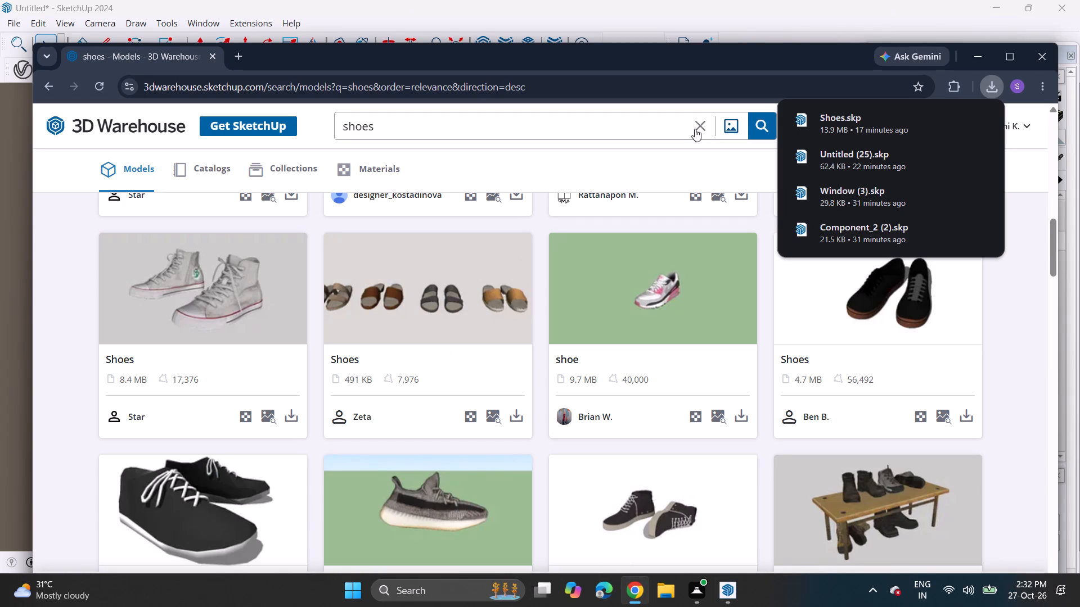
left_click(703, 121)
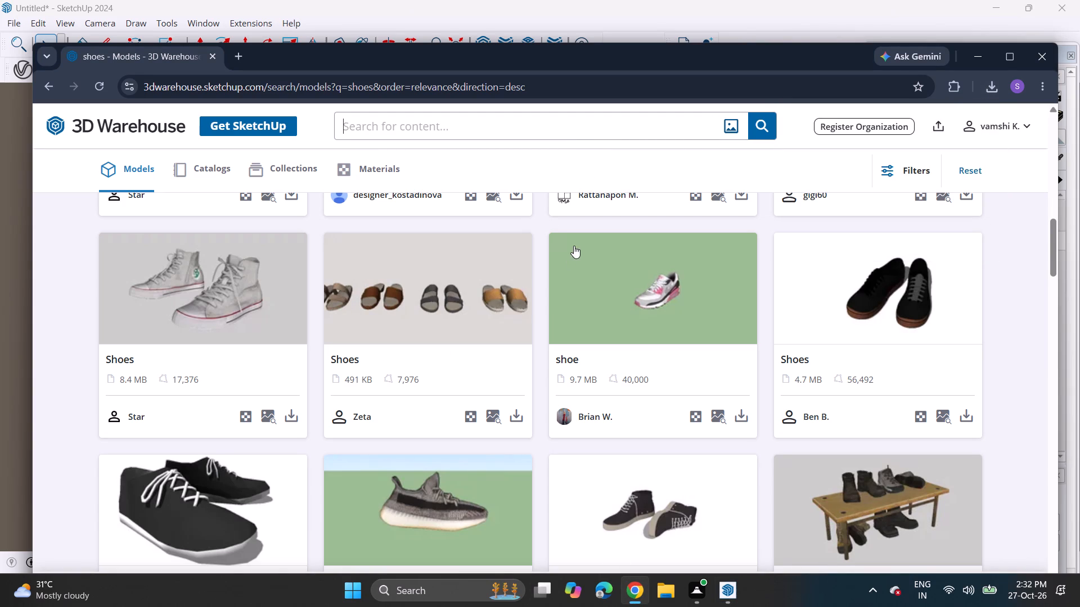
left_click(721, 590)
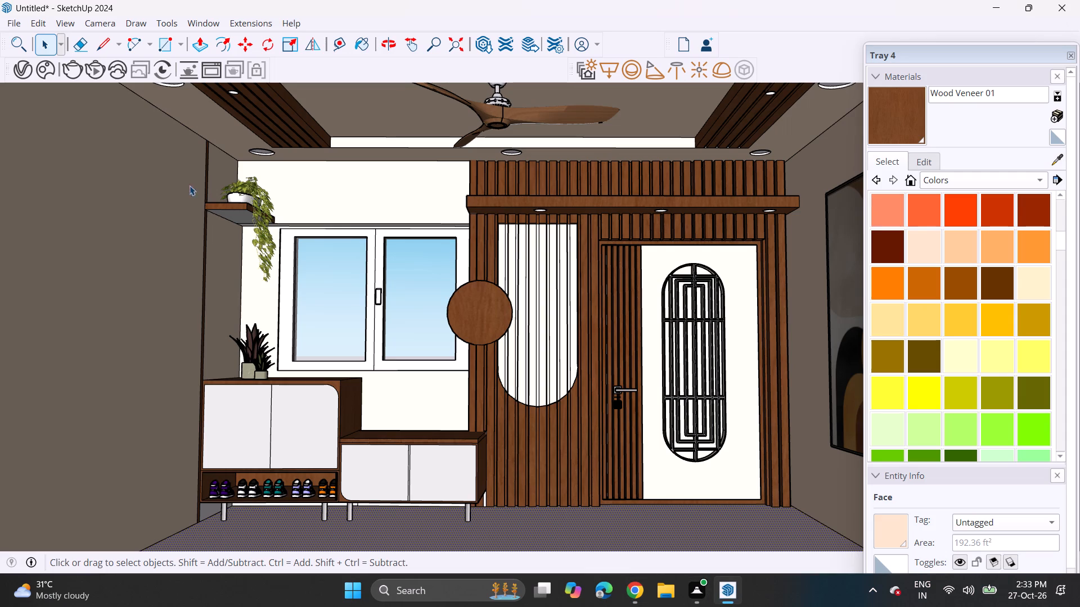
Import the Component_2 (1) model from Downloads and place it on the left door of the tall shoe cabinet.
left_click(22, 25)
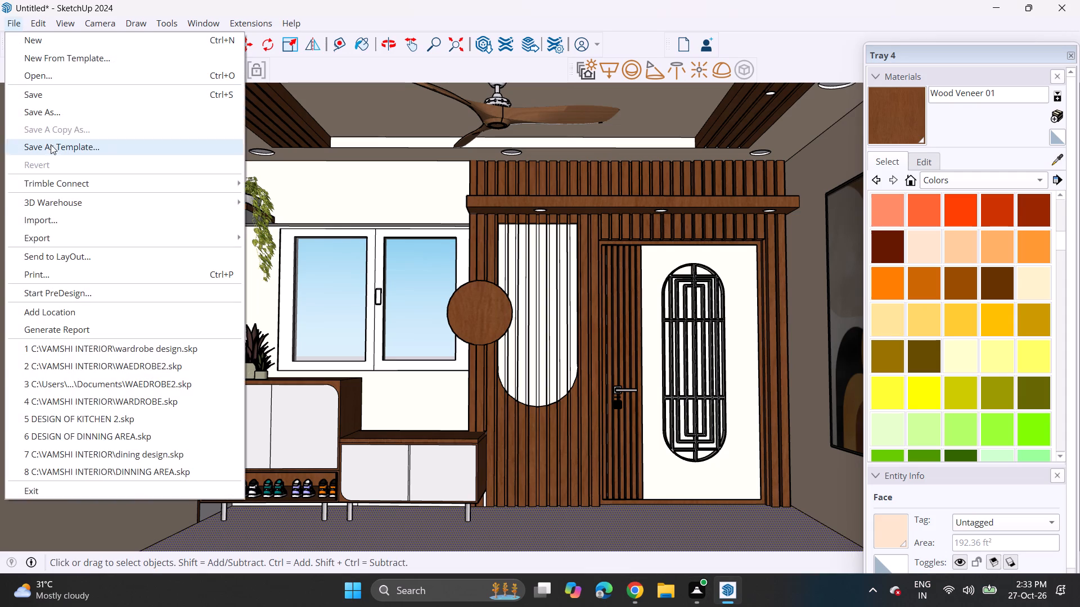
left_click(53, 224)
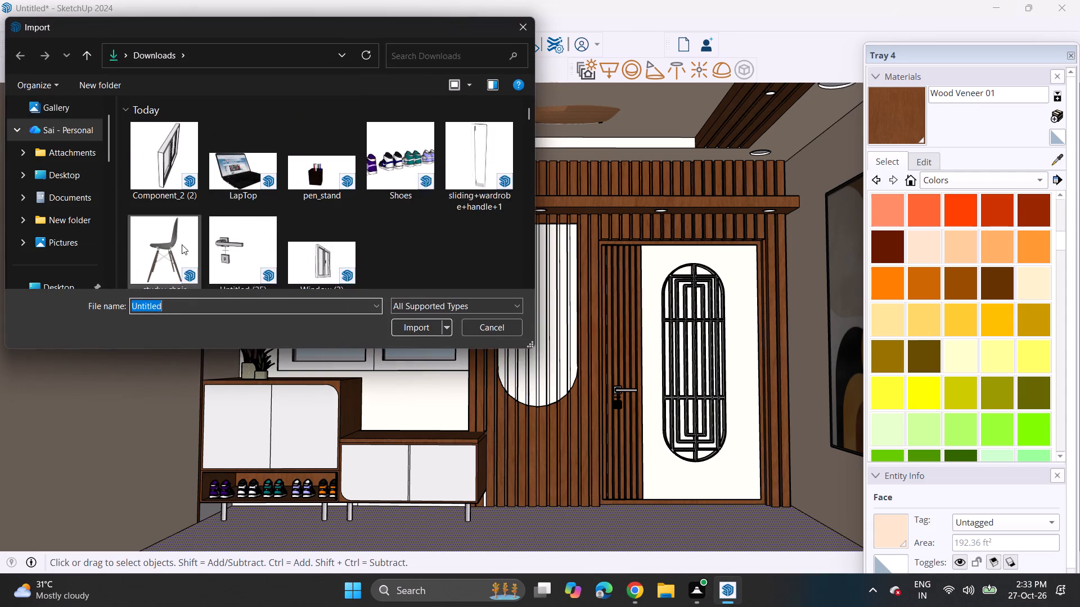
scroll(345, 206, "down", 5)
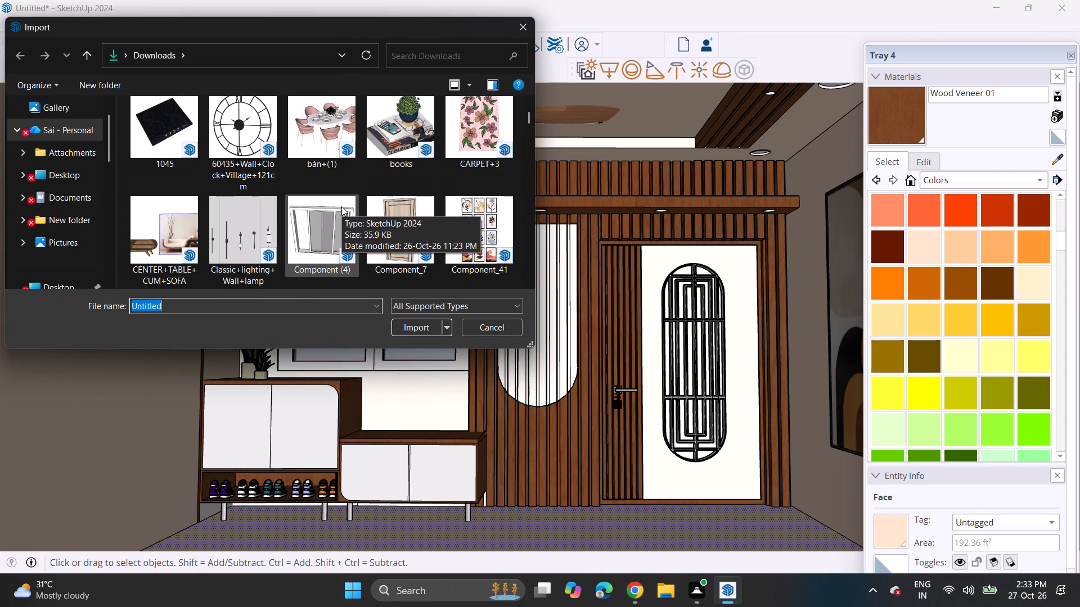
scroll(341, 206, "down", 4)
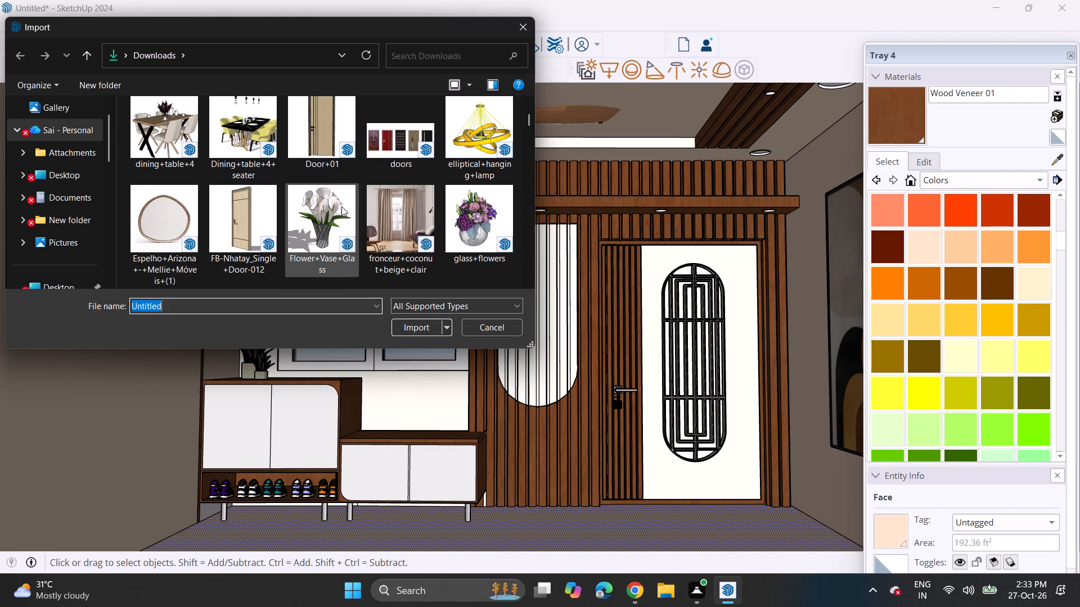
scroll(341, 206, "down", 7)
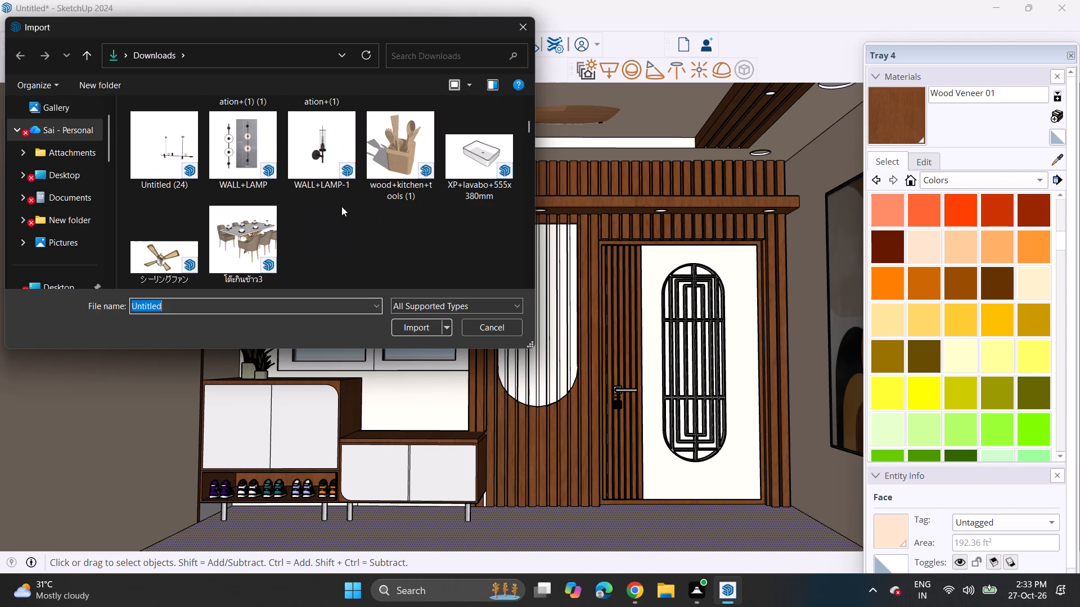
scroll(341, 206, "down", 2)
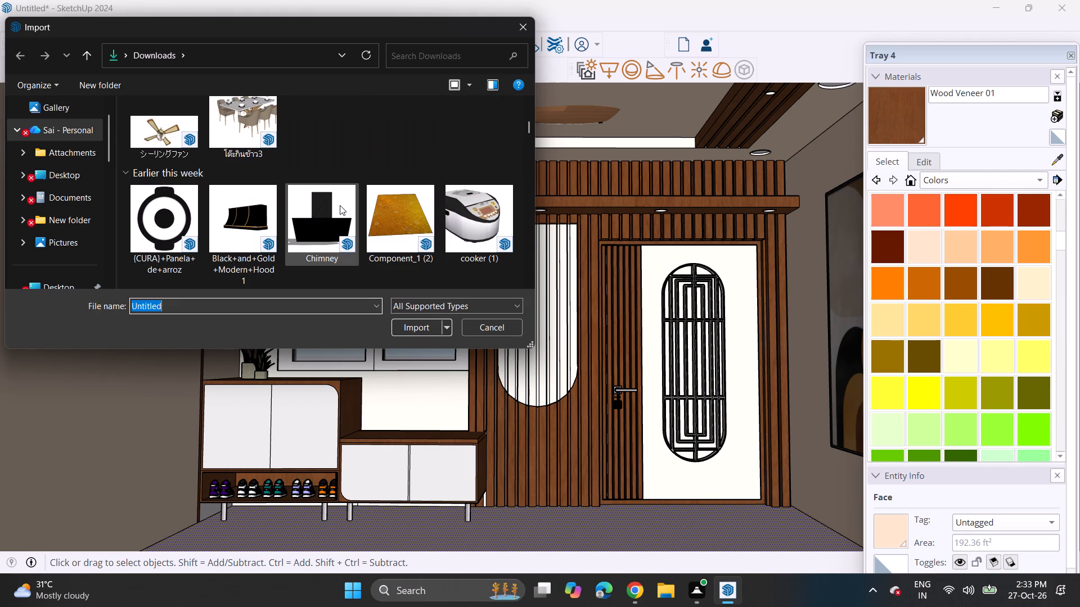
scroll(340, 205, "down", 4)
scroll(340, 205, "up", 1)
scroll(340, 205, "down", 1)
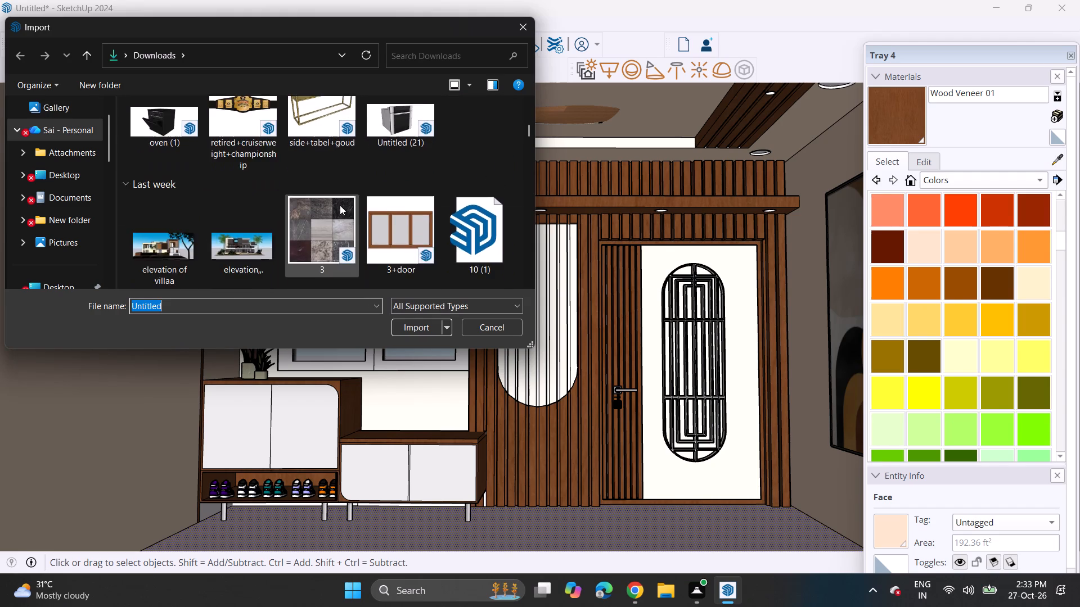
scroll(340, 205, "down", 6)
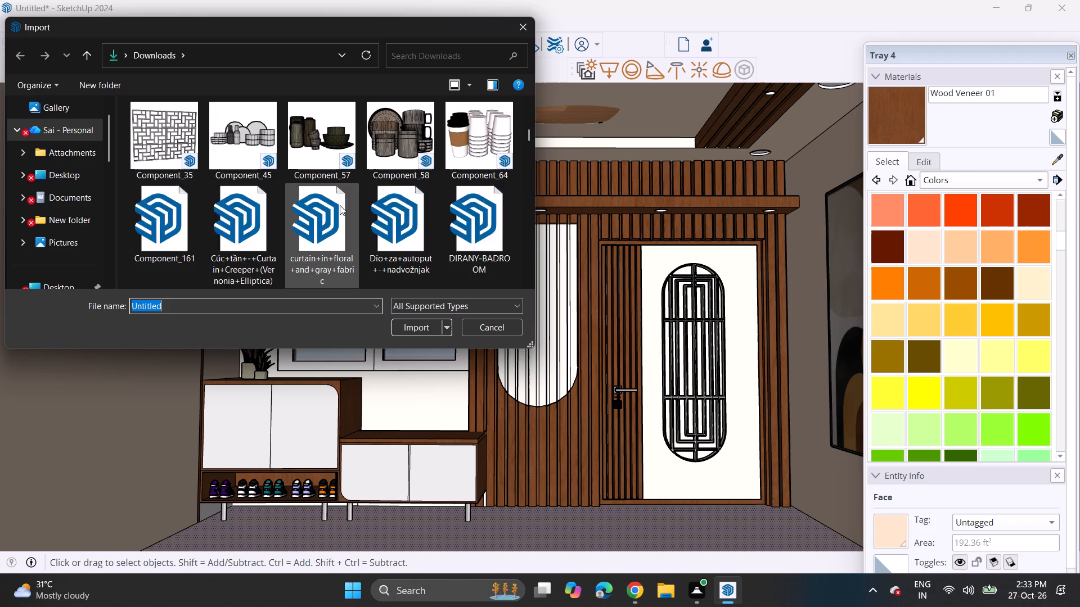
scroll(340, 205, "down", 3)
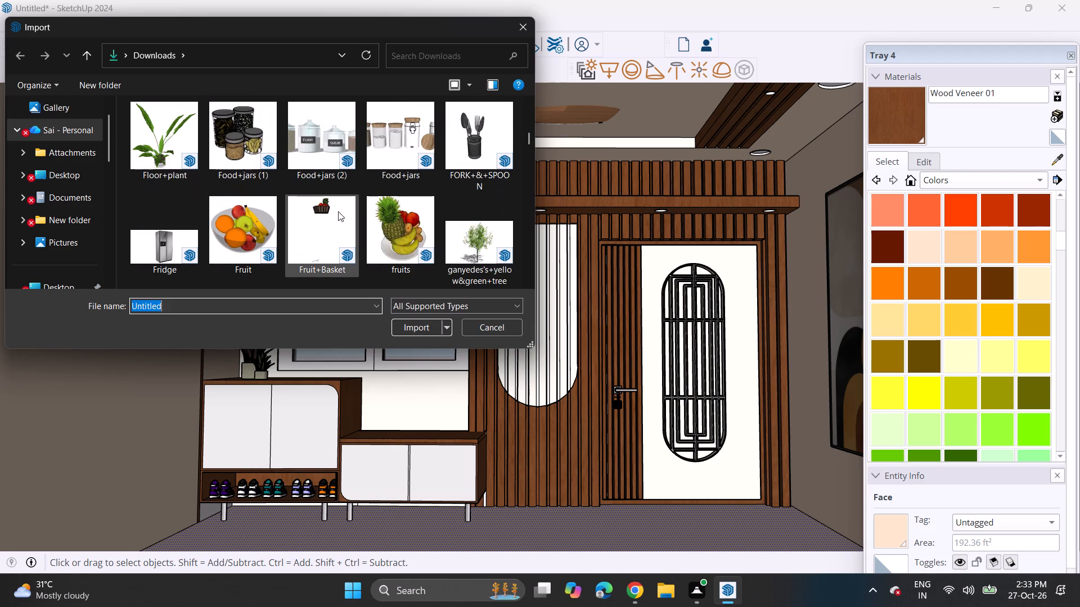
scroll(337, 208, "down", 3)
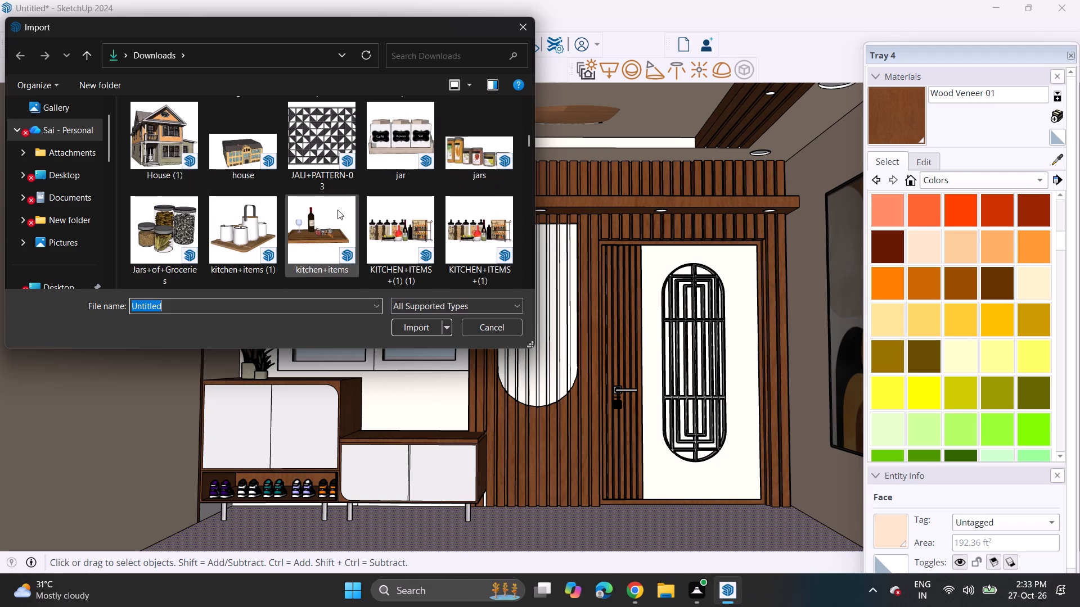
scroll(337, 210, "down", 5)
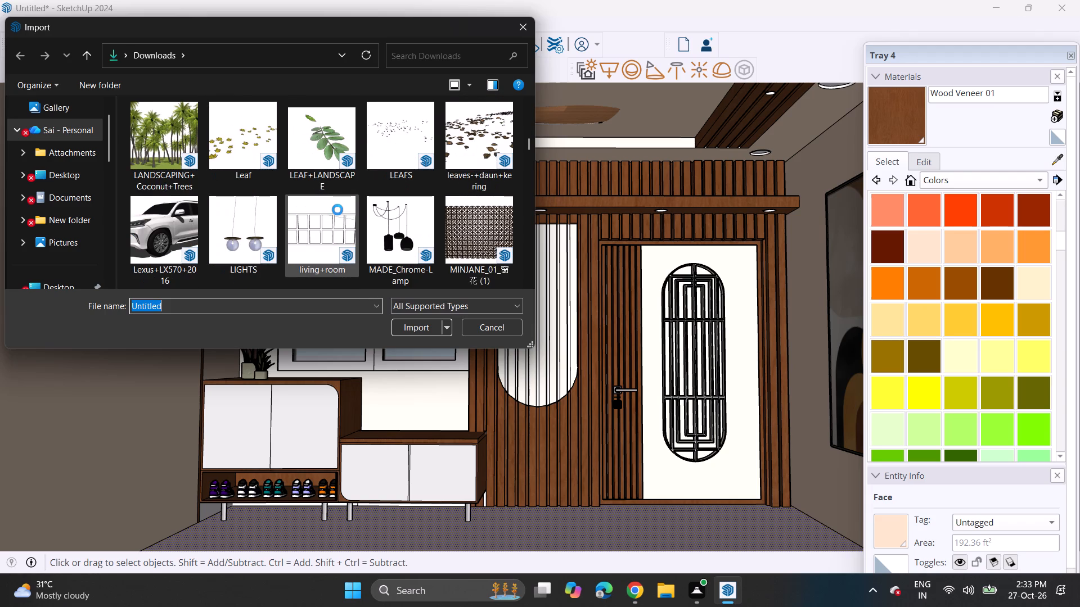
scroll(337, 210, "down", 1)
scroll(337, 210, "up", 1)
scroll(337, 210, "down", 5)
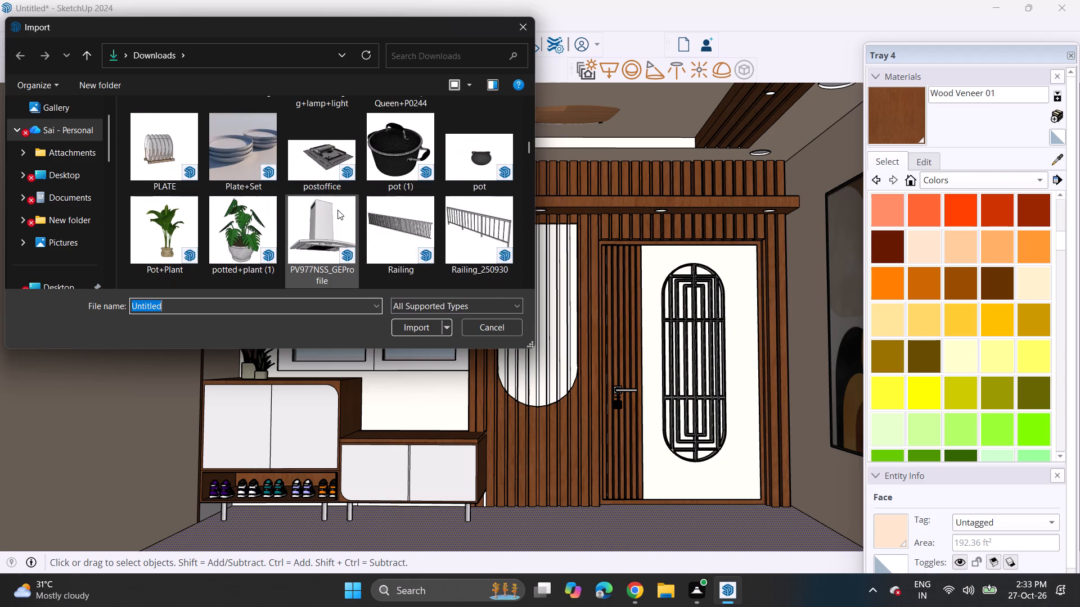
scroll(337, 210, "down", 4)
scroll(337, 210, "up", 1)
scroll(337, 210, "down", 4)
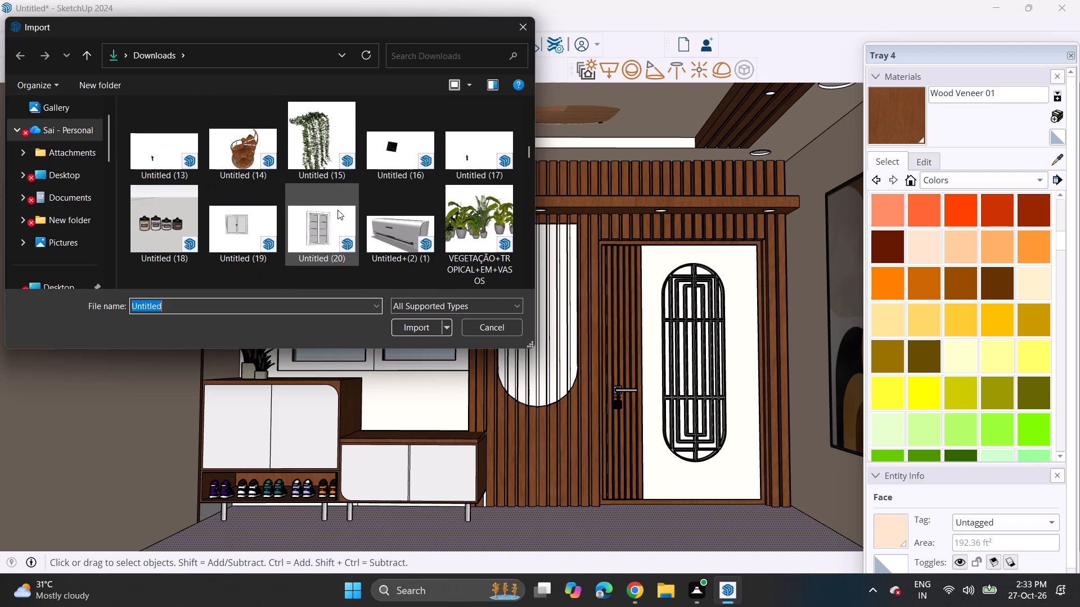
scroll(337, 210, "down", 3)
scroll(337, 210, "up", 2)
scroll(337, 210, "down", 2)
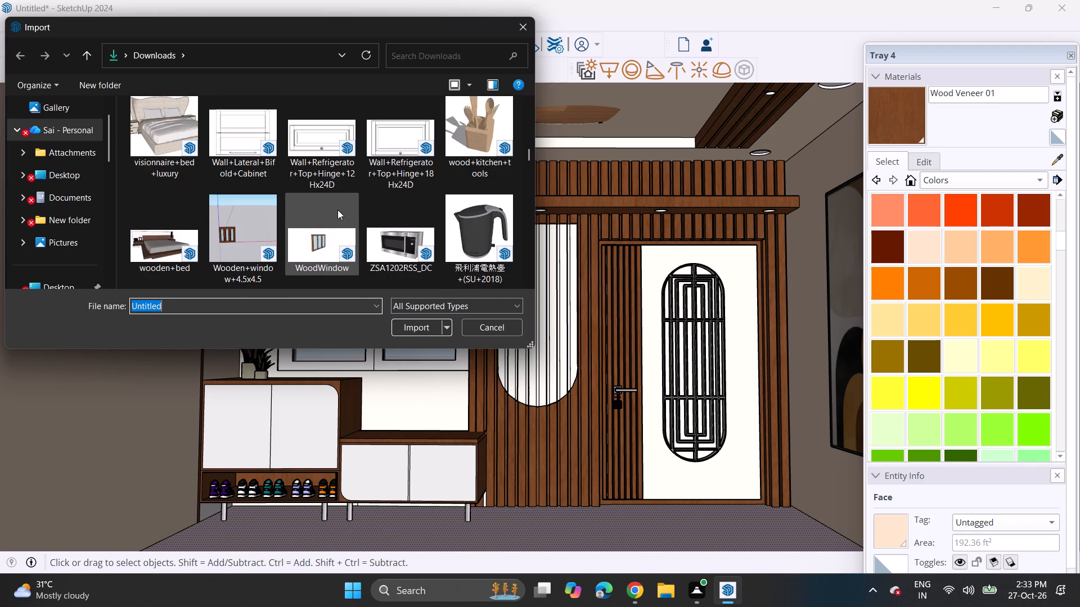
scroll(337, 210, "down", 2)
scroll(337, 210, "up", 1)
scroll(337, 210, "down", 3)
scroll(337, 210, "up", 1)
scroll(337, 210, "down", 1)
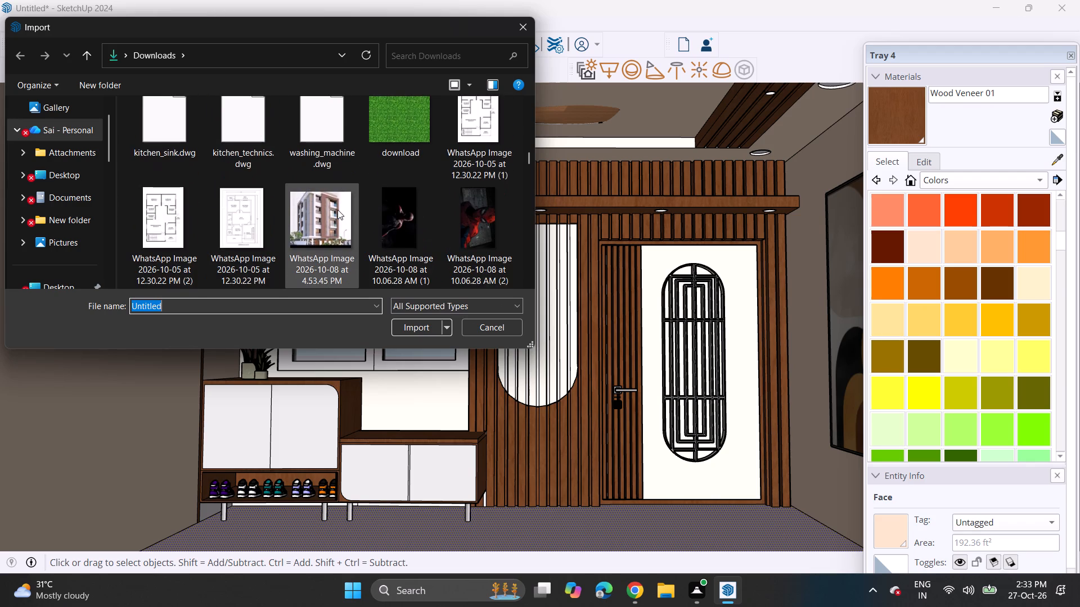
scroll(337, 210, "down", 6)
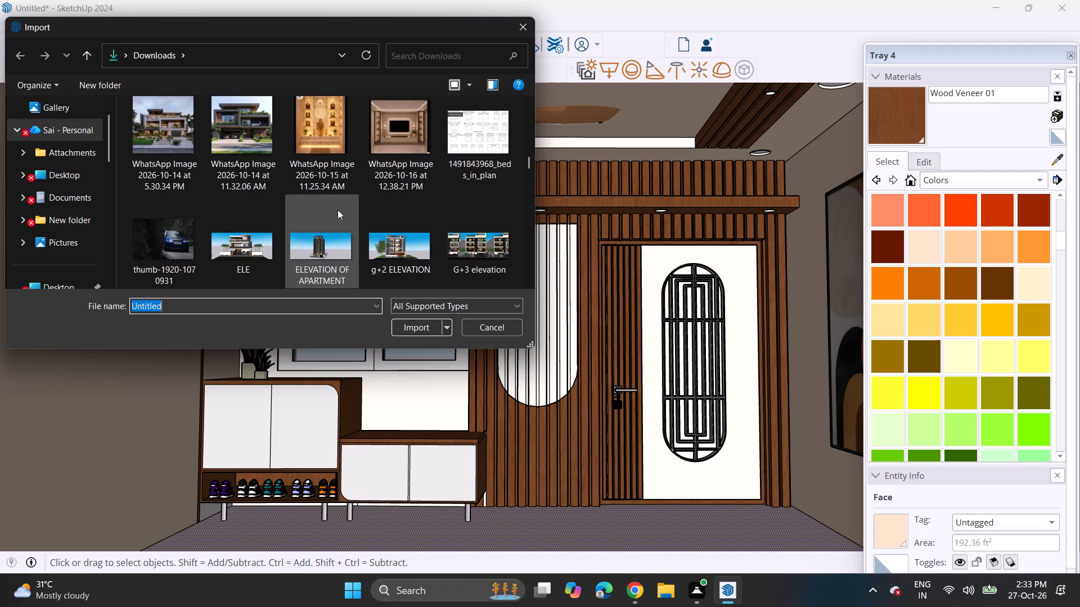
scroll(337, 210, "down", 4)
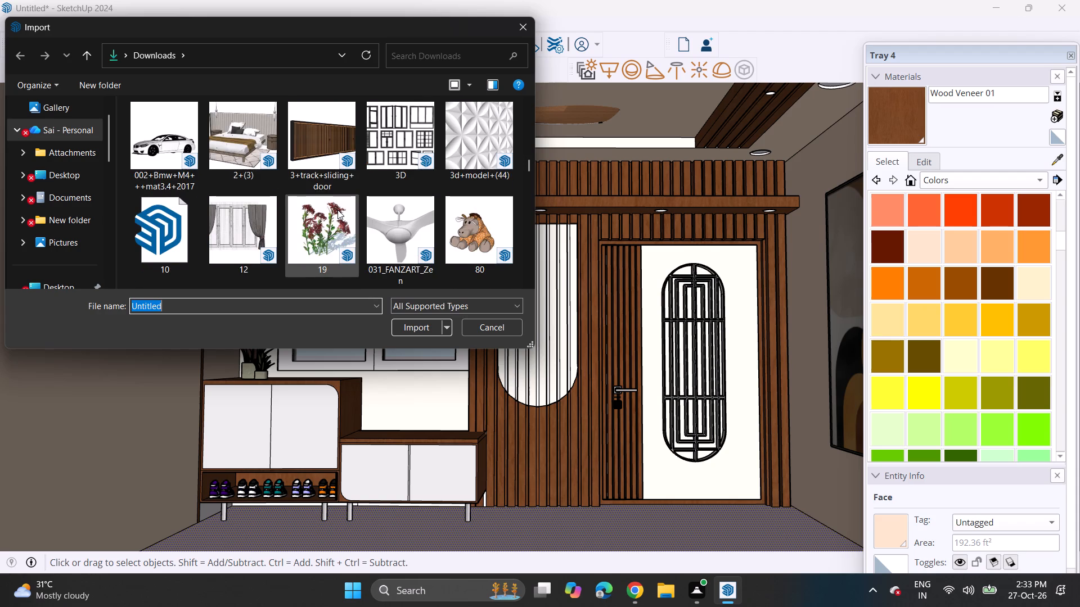
scroll(337, 210, "down", 3)
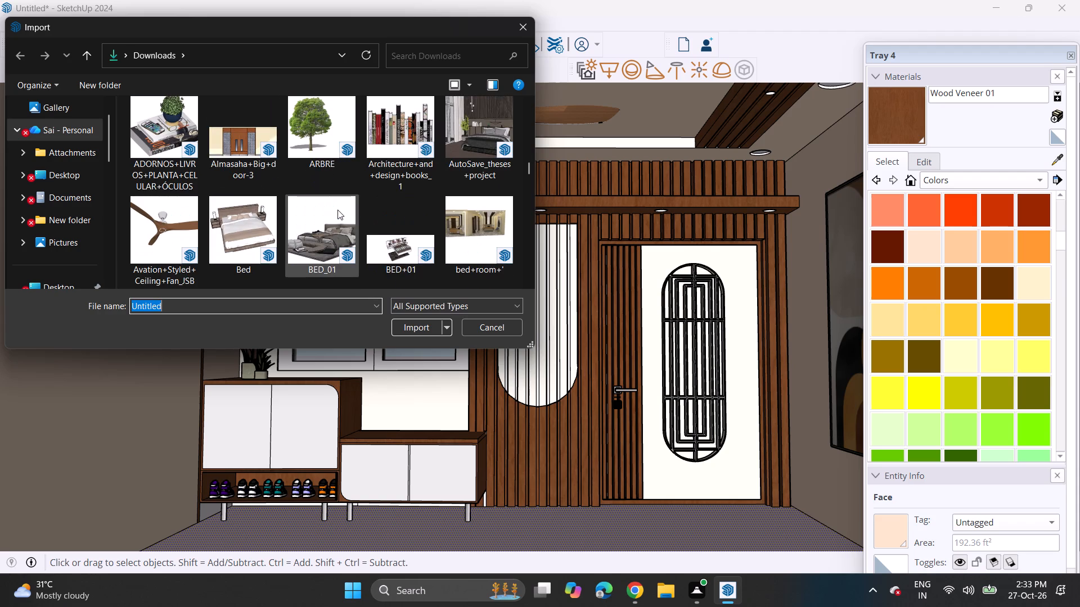
scroll(337, 210, "down", 1)
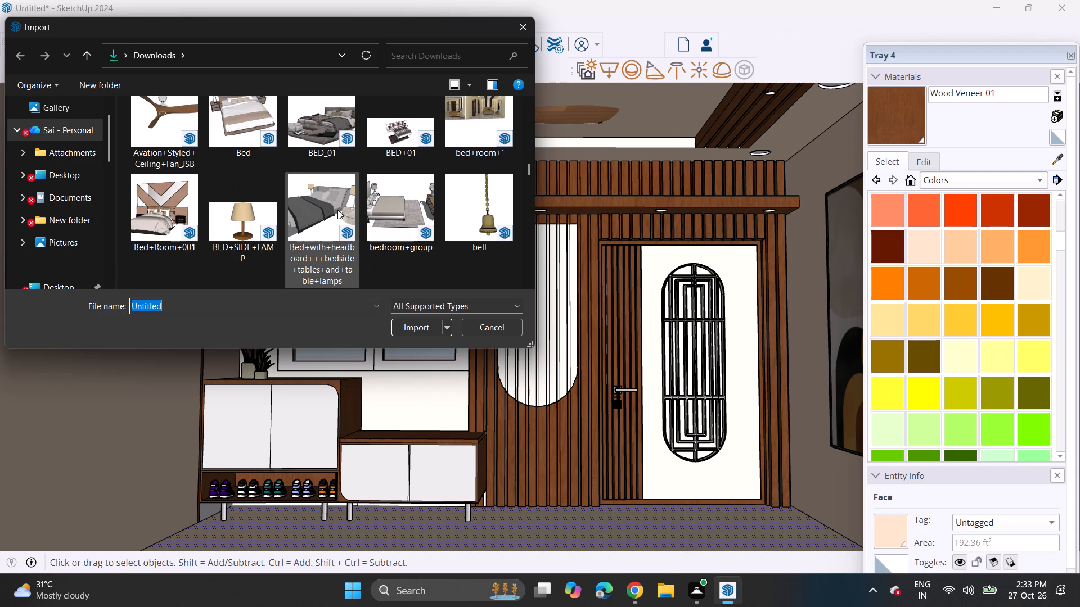
scroll(337, 210, "down", 3)
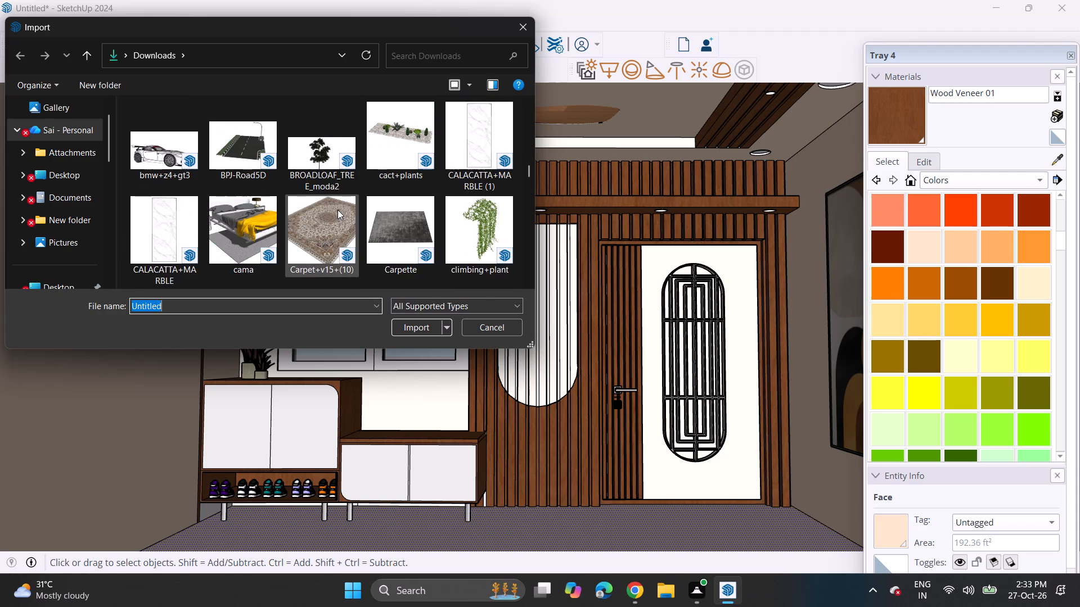
scroll(337, 210, "down", 3)
scroll(337, 210, "up", 1)
scroll(337, 210, "down", 1)
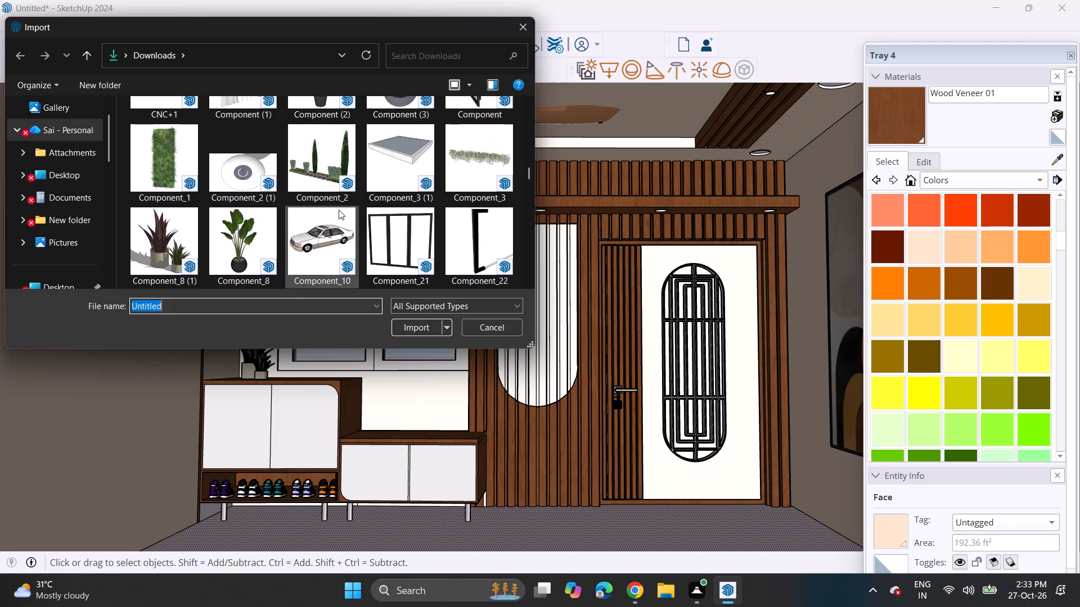
left_click(252, 191)
left_click(412, 324)
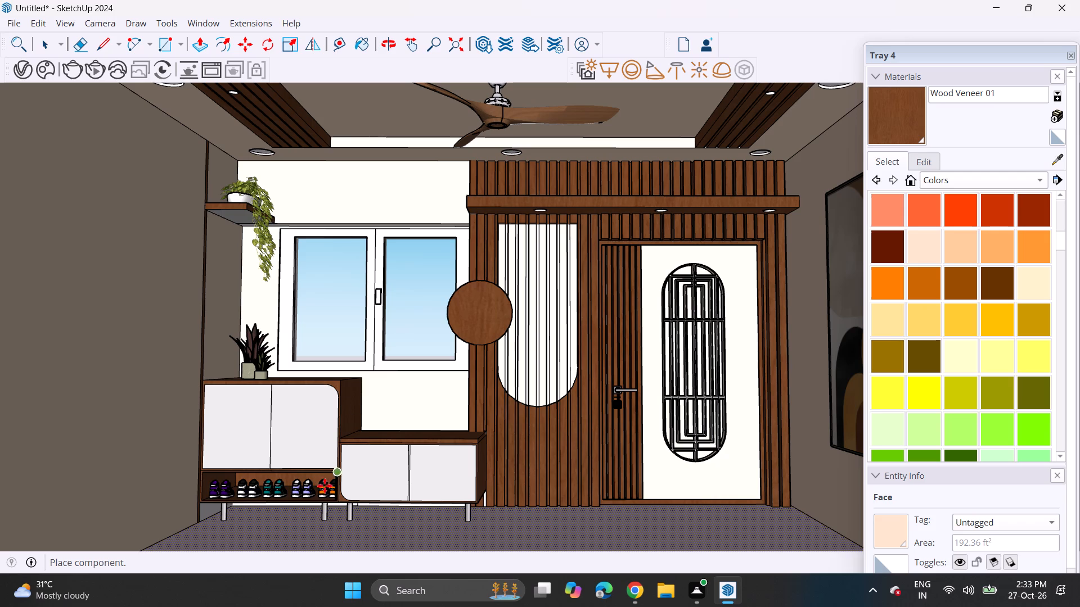
scroll(304, 495, "up", 4)
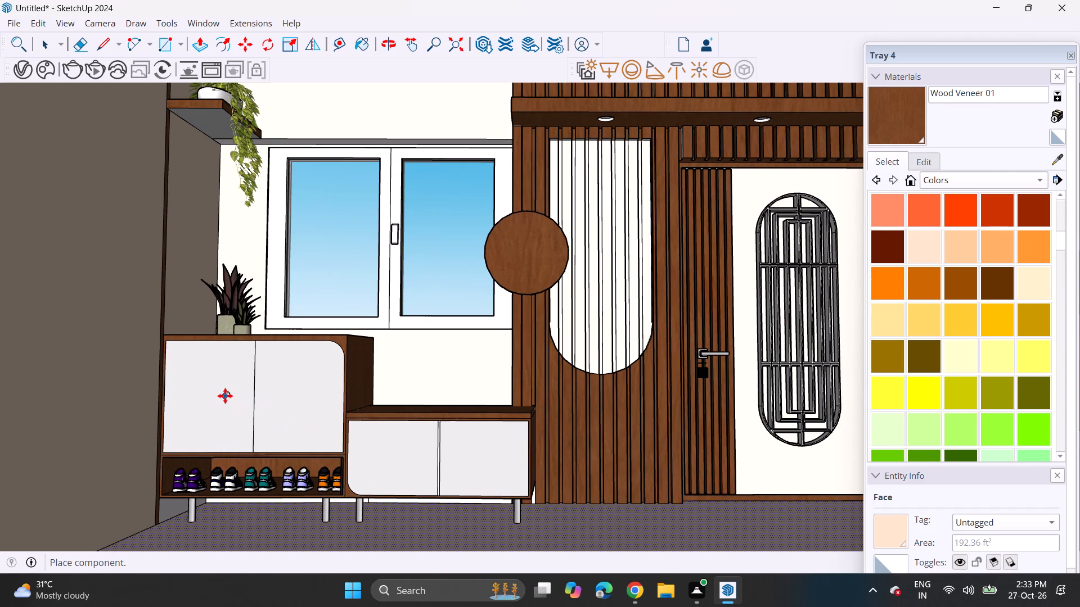
left_click(225, 394)
Move the imported round knob to the upper part of the tall cabinet's left door, beside the line between the doors.
scroll(227, 403, "up", 18)
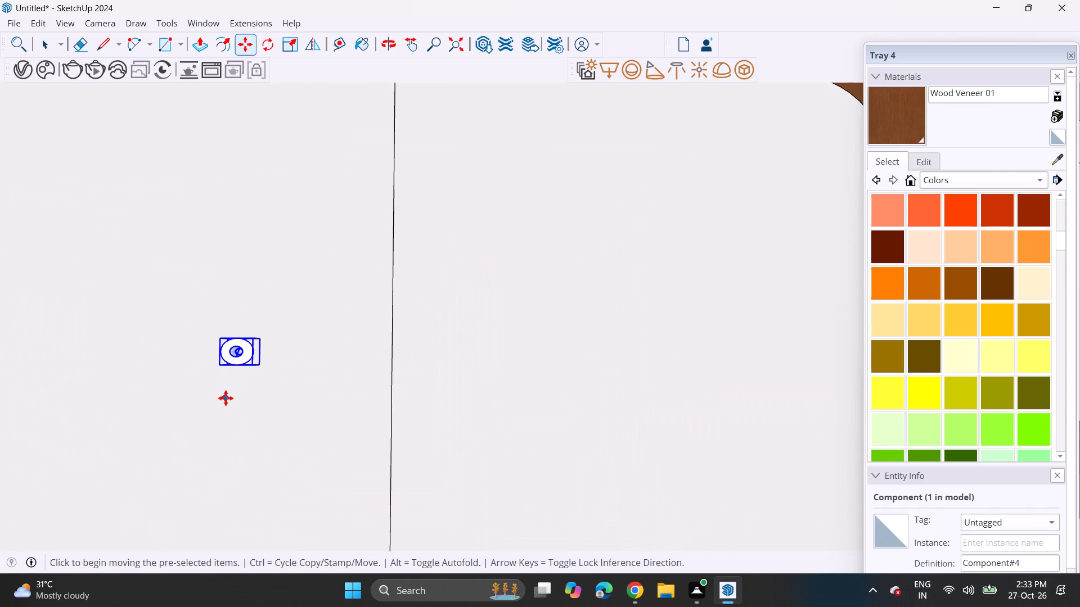
scroll(226, 398, "up", 3)
middle_click_drag(307, 302, 301, 356)
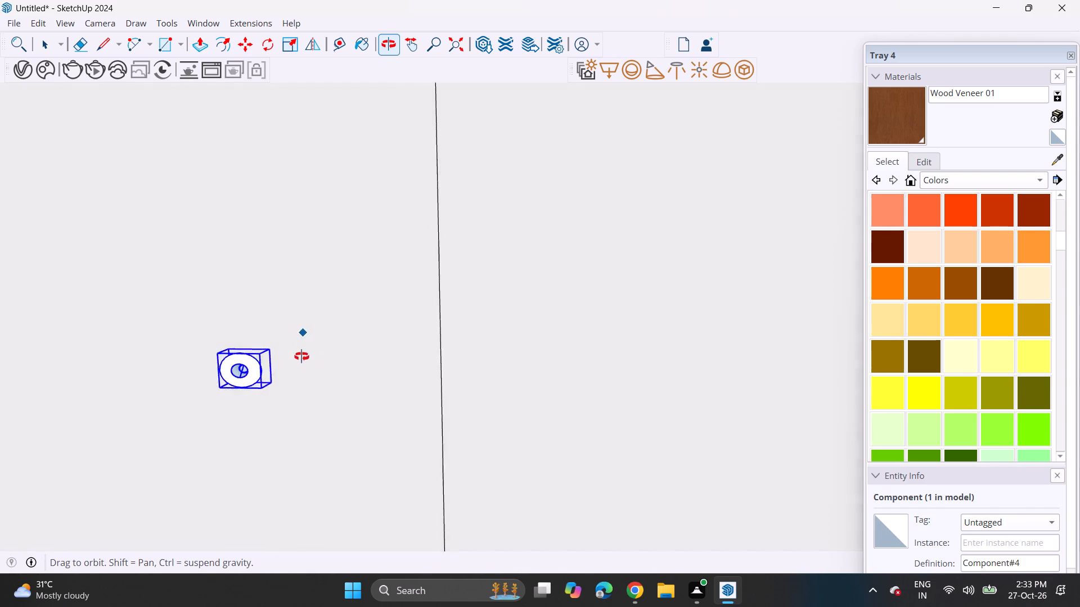
middle_click_drag(301, 356, 327, 340)
scroll(312, 352, "up", 1)
scroll(307, 355, "down", 1)
left_click(273, 380)
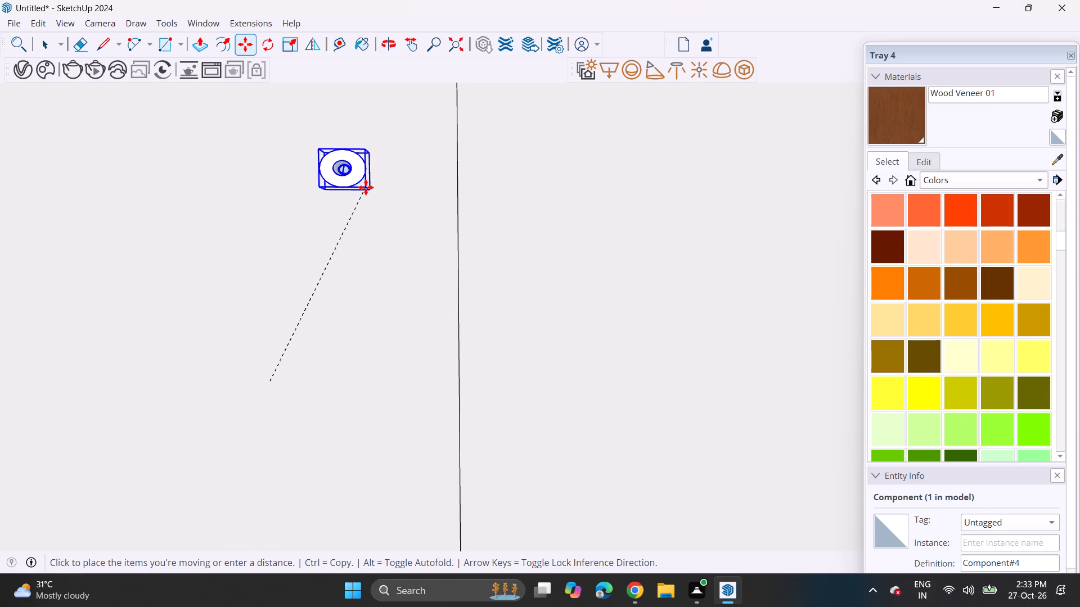
scroll(366, 187, "down", 10)
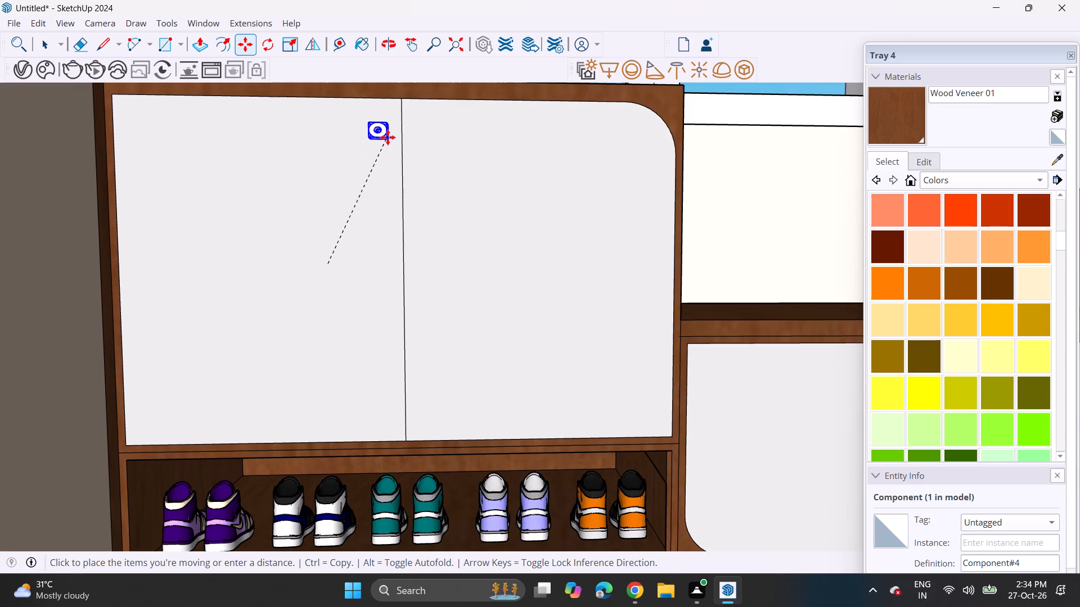
left_click(388, 137)
Scale the knob on the tall cabinet's left door up slightly and uniformly from its corner.
left_click(287, 34)
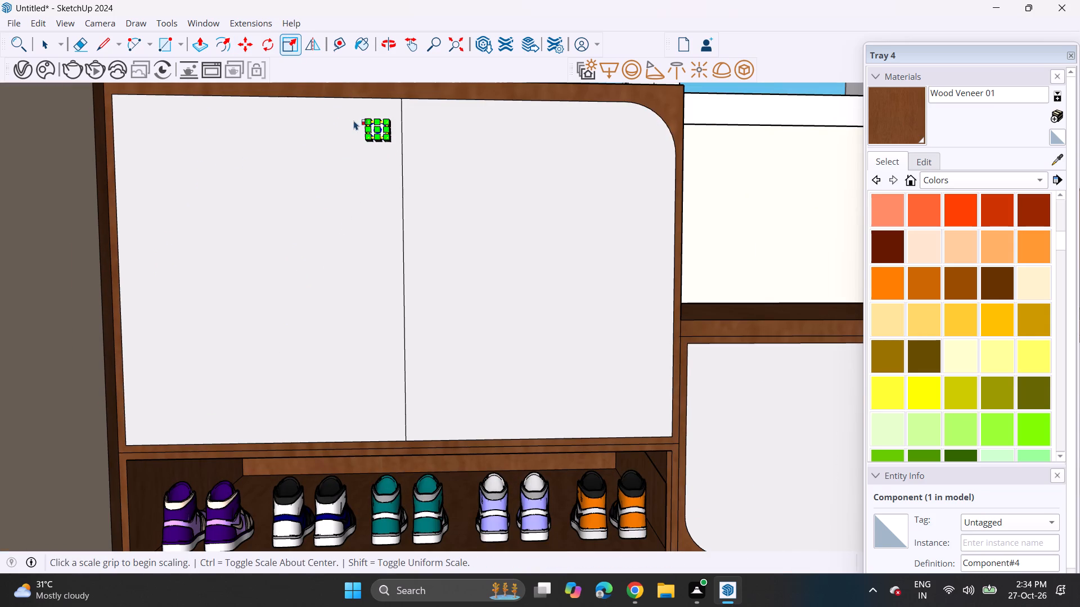
left_click(371, 119)
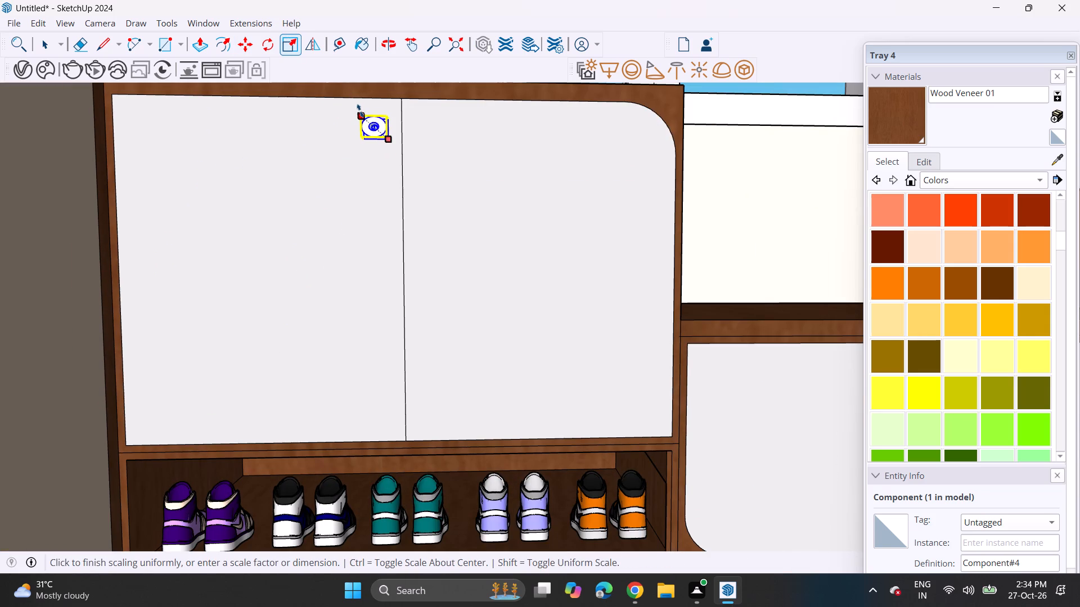
left_click(359, 111)
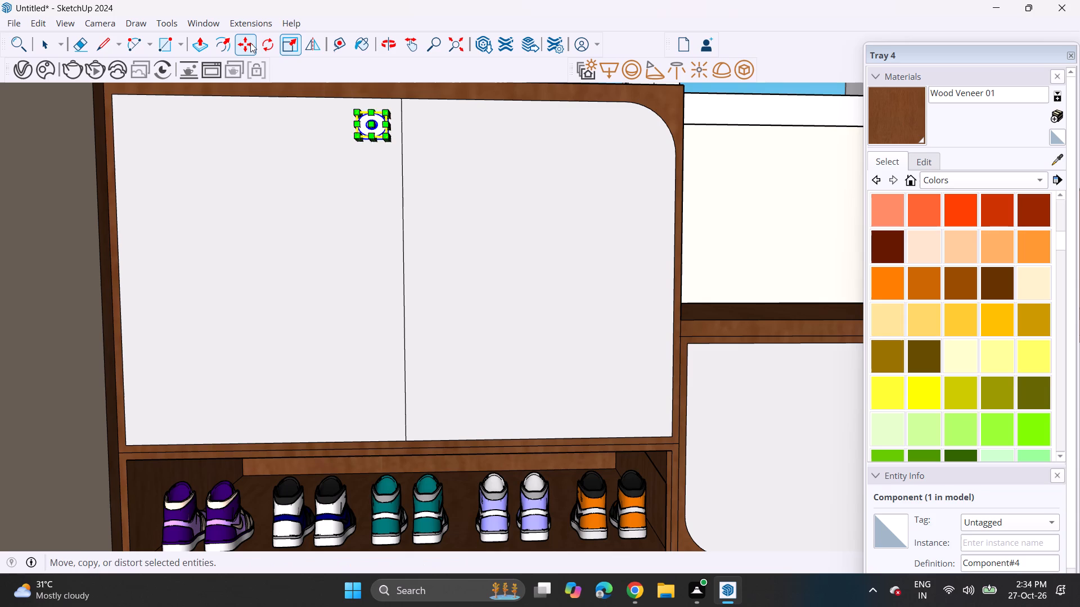
Move the enlarged knob slightly lower on the tall cabinet's left door.
left_click(250, 43)
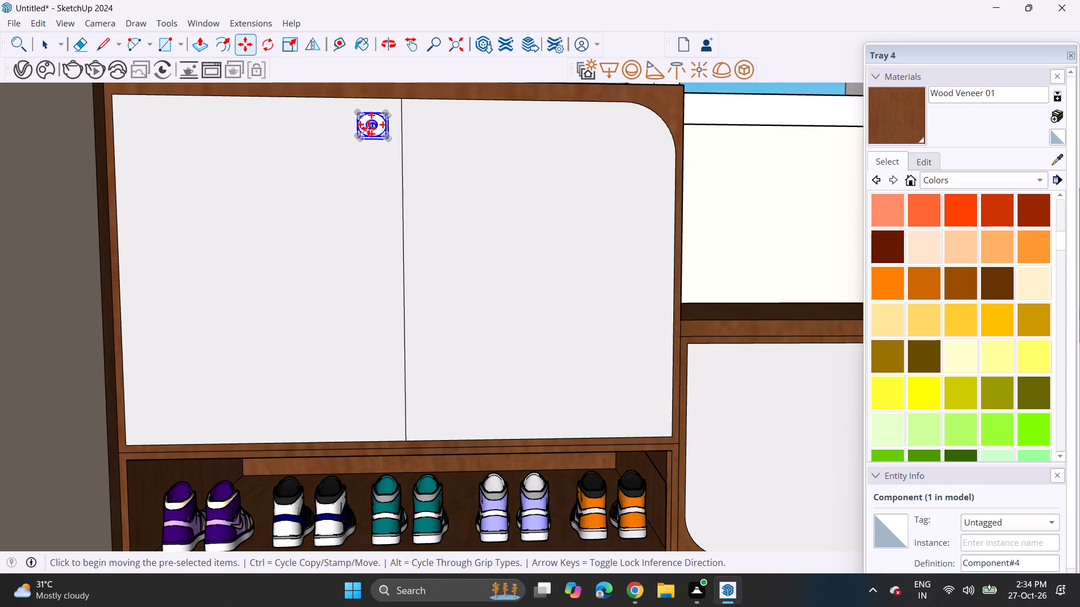
left_click(368, 128)
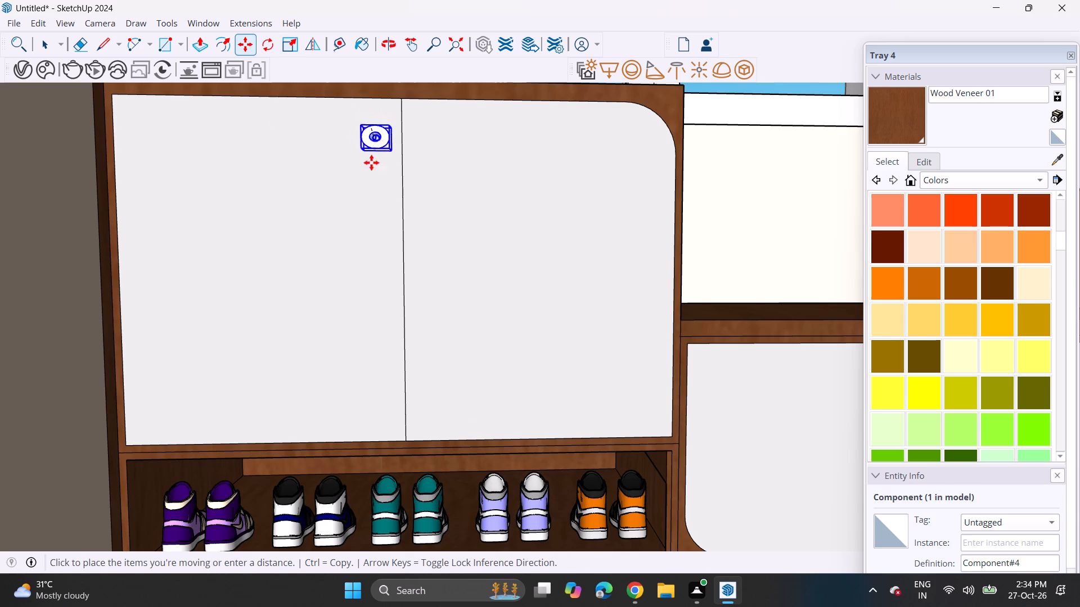
left_click(373, 155)
Copy the knob horizontally onto the tall cabinet's right door, on the opposite side of the line between the doors.
left_click(372, 151)
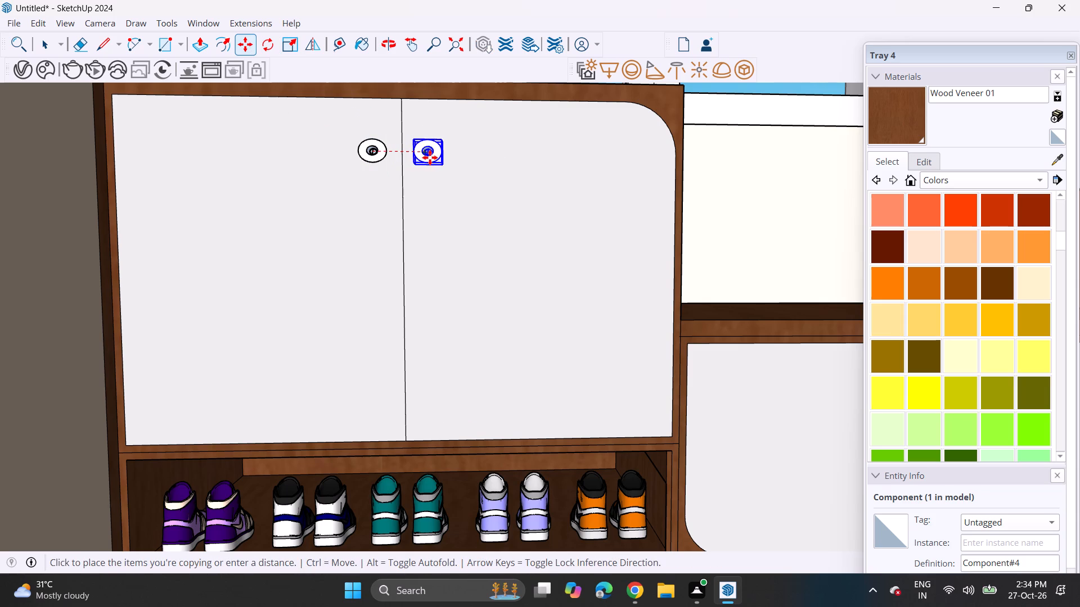
left_click(430, 157)
left_click(427, 160)
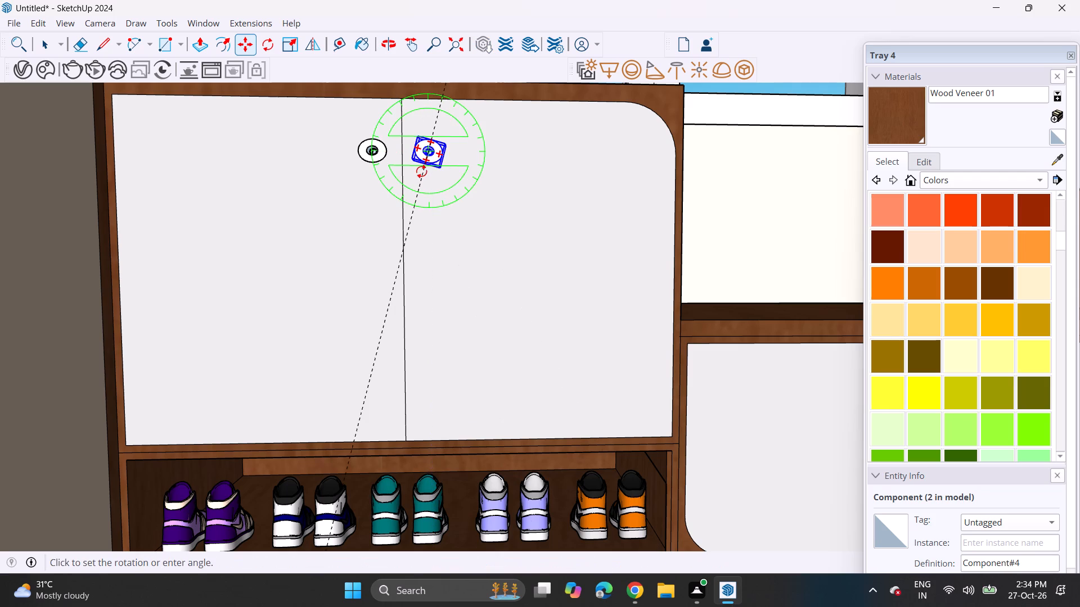
key("grave")
key("Escape")
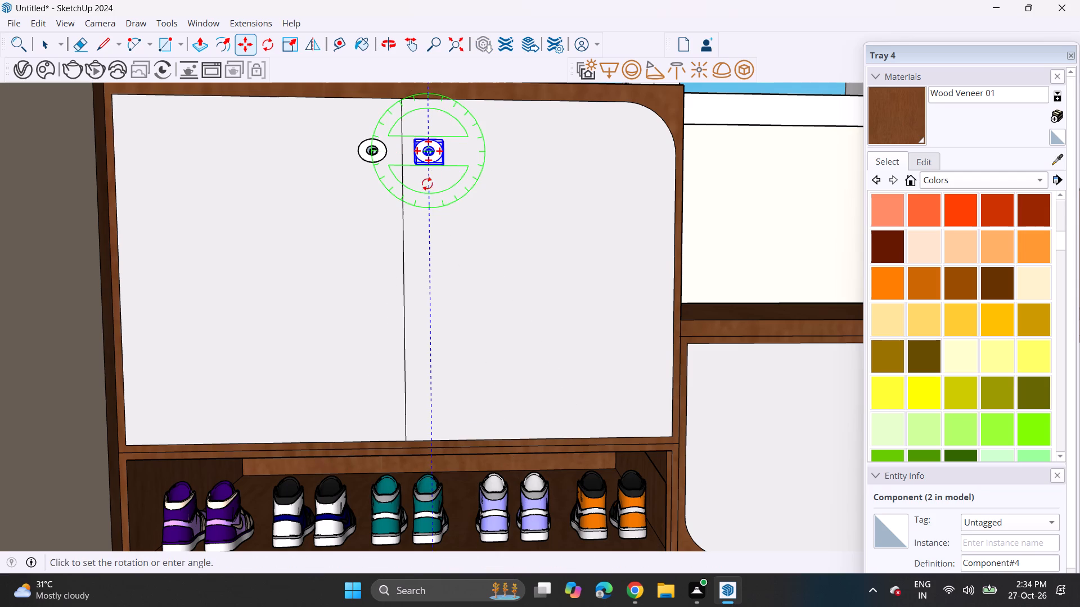
key("Escape")
Copy the tall cabinet's right knob to the low cabinet and position it near the top of the gap between its doors.
left_click(434, 155)
scroll(494, 198, "down", 1)
scroll(494, 198, "up", 1)
scroll(494, 200, "down", 2)
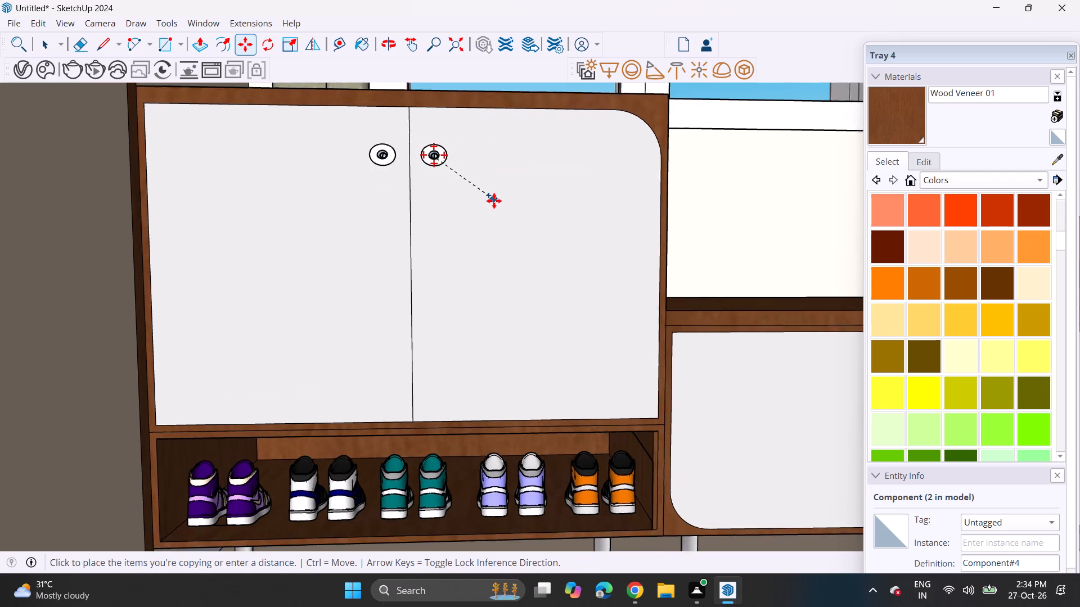
scroll(494, 201, "down", 1)
middle_click_drag(514, 215, 293, 200)
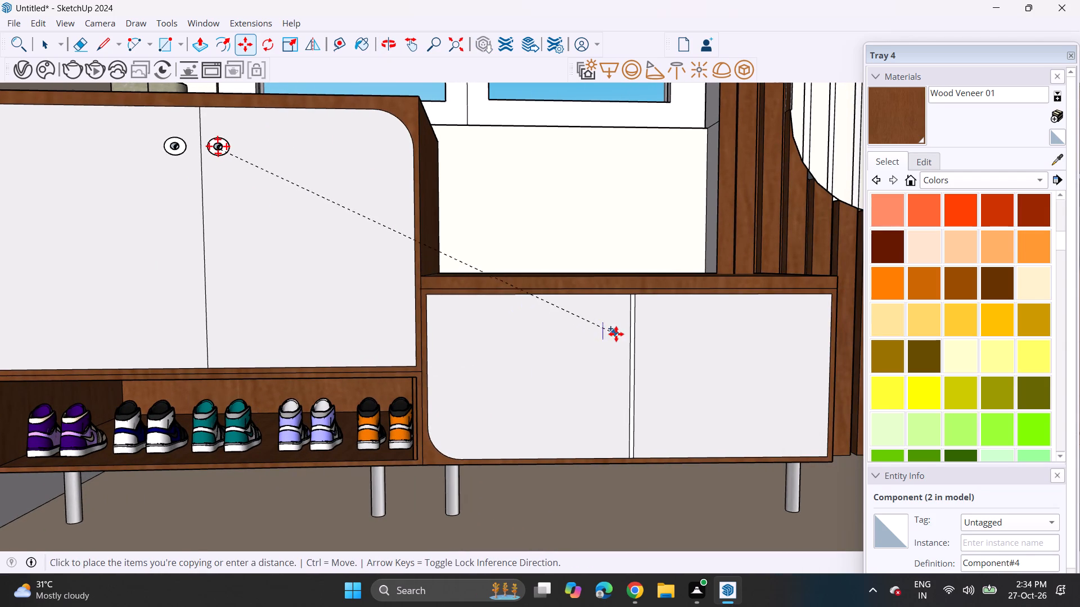
middle_click_drag(622, 332, 384, 341)
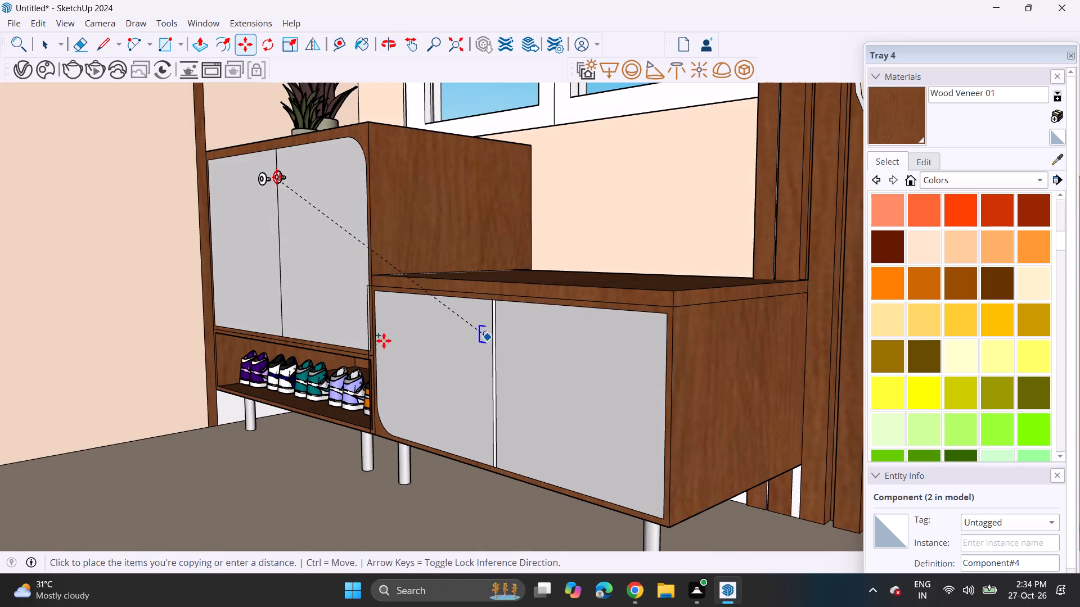
left_click(311, 483)
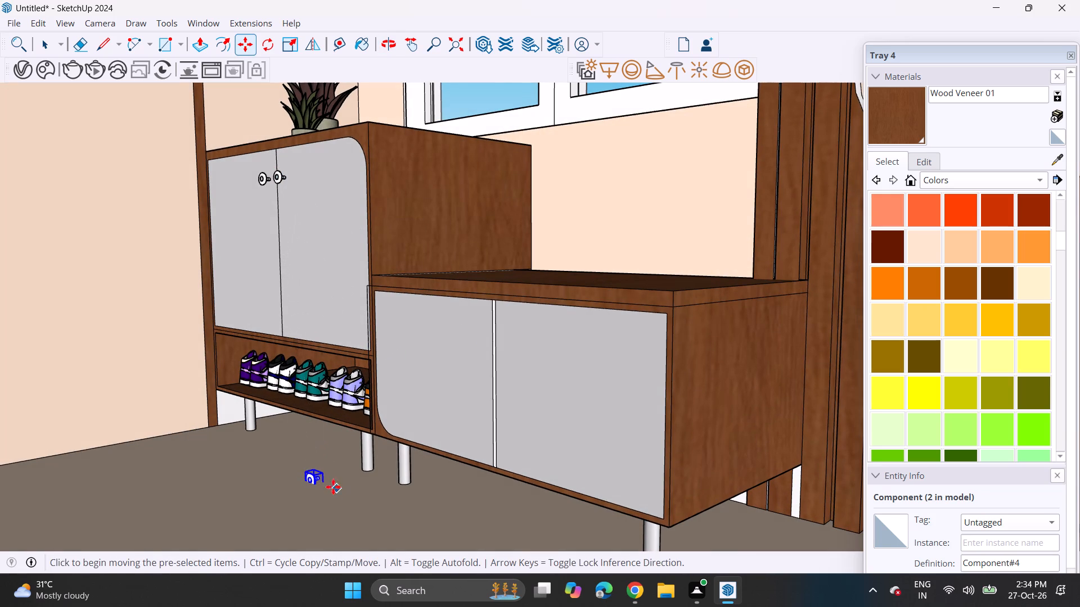
left_click(323, 471)
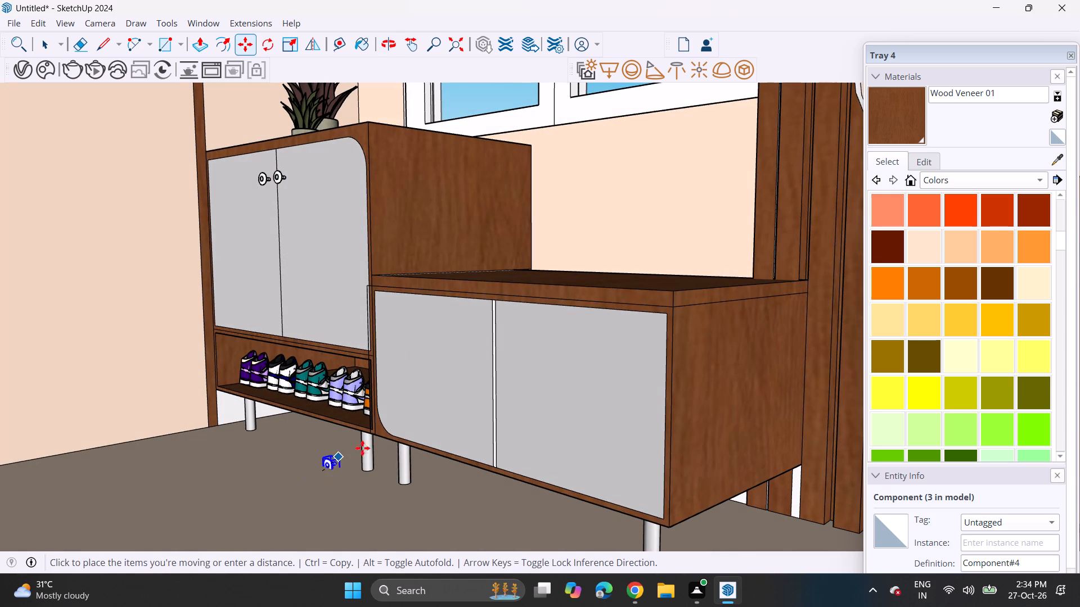
scroll(461, 356, "up", 2)
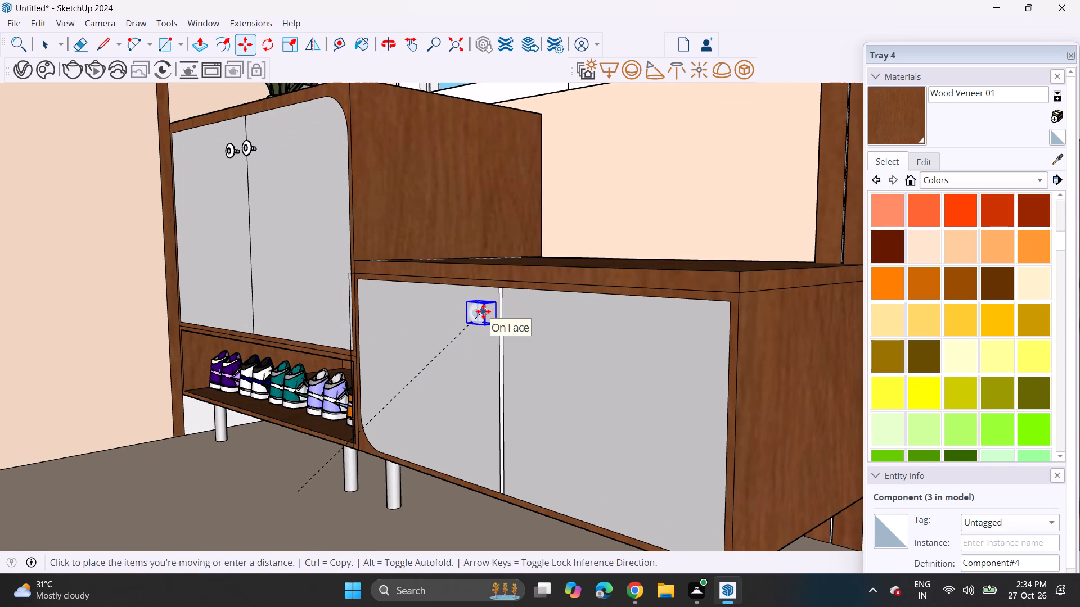
left_click(483, 311)
Copy the low cabinet's knob sideways to make a second knob for the adjacent door.
left_click(502, 309)
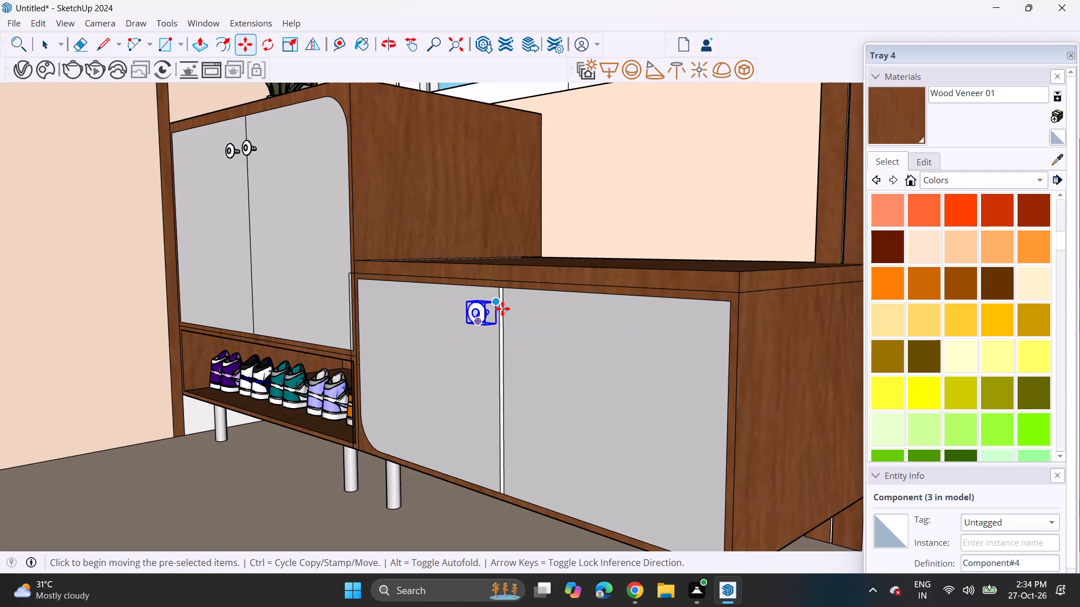
left_click(531, 310)
Move the low cabinet's first knob onto the face of the left door, near its top and beside the gap.
middle_click_drag(412, 323, 444, 322)
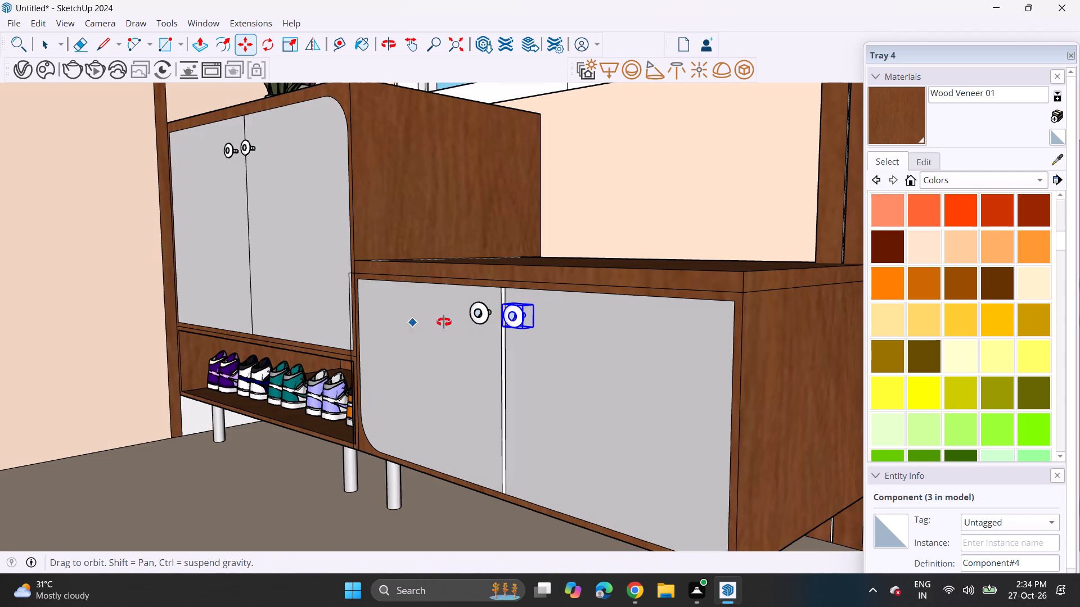
middle_click_drag(444, 322, 574, 312)
middle_click_drag(664, 323, 833, 323)
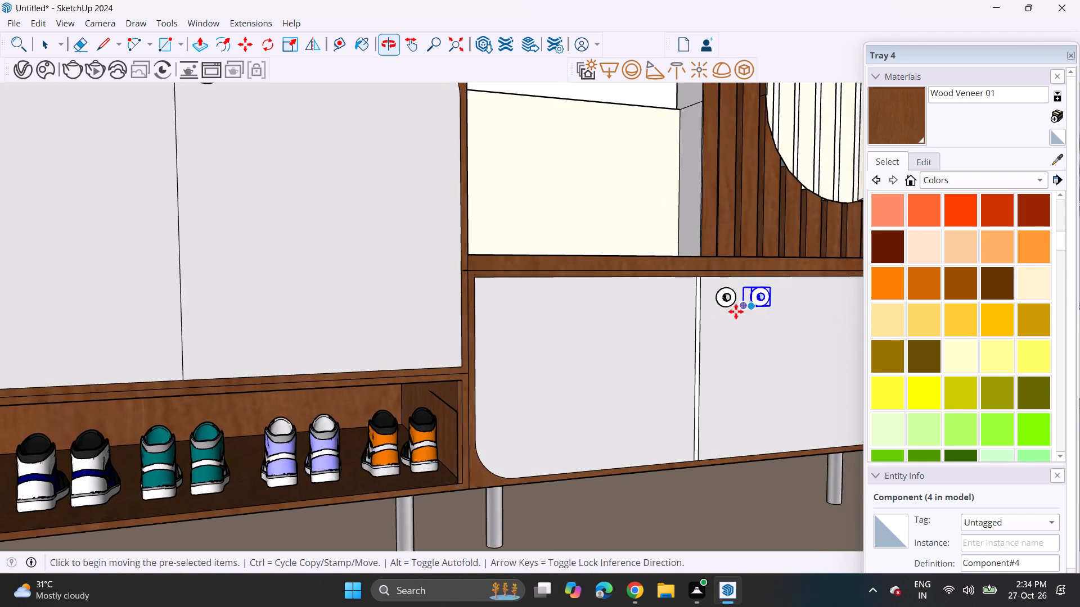
middle_click_drag(702, 310, 466, 319, "ctrl")
middle_click_drag(436, 323, 597, 326)
scroll(631, 328, "up", 1)
middle_click_drag(628, 326, 402, 318)
middle_click_drag(412, 319, 561, 295)
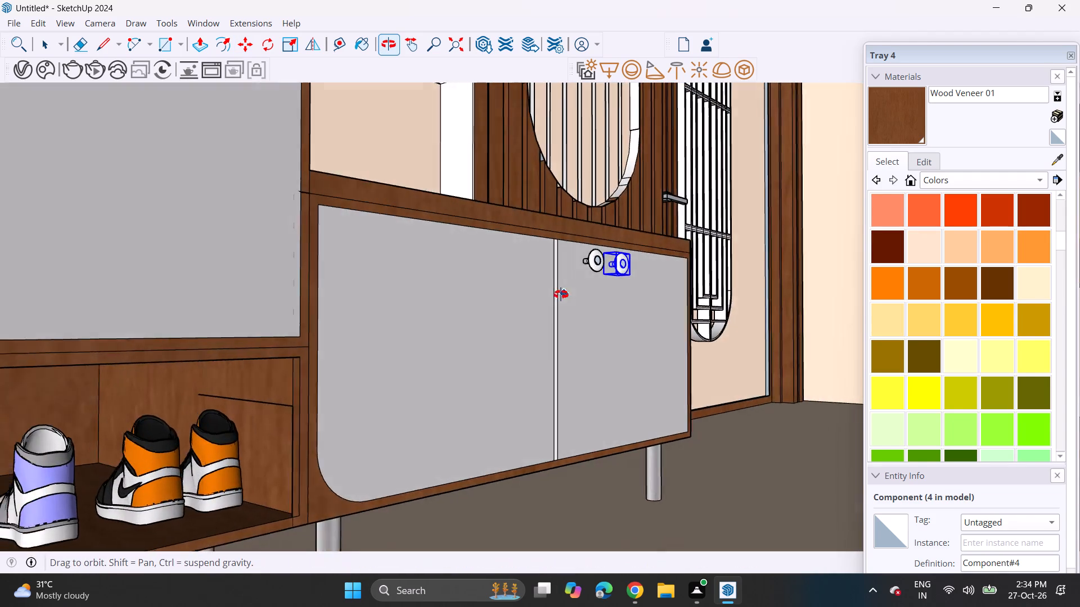
middle_click_drag(561, 295, 559, 336)
key("space")
left_click(602, 310)
scroll(595, 318, "up", 2)
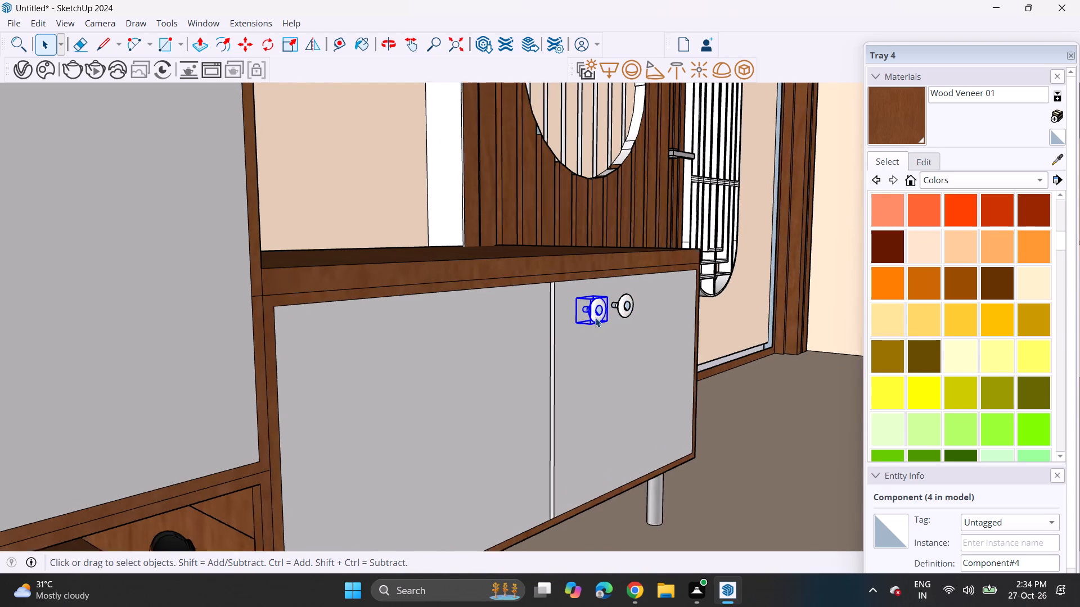
scroll(595, 318, "up", 2)
key("m")
left_click(571, 326)
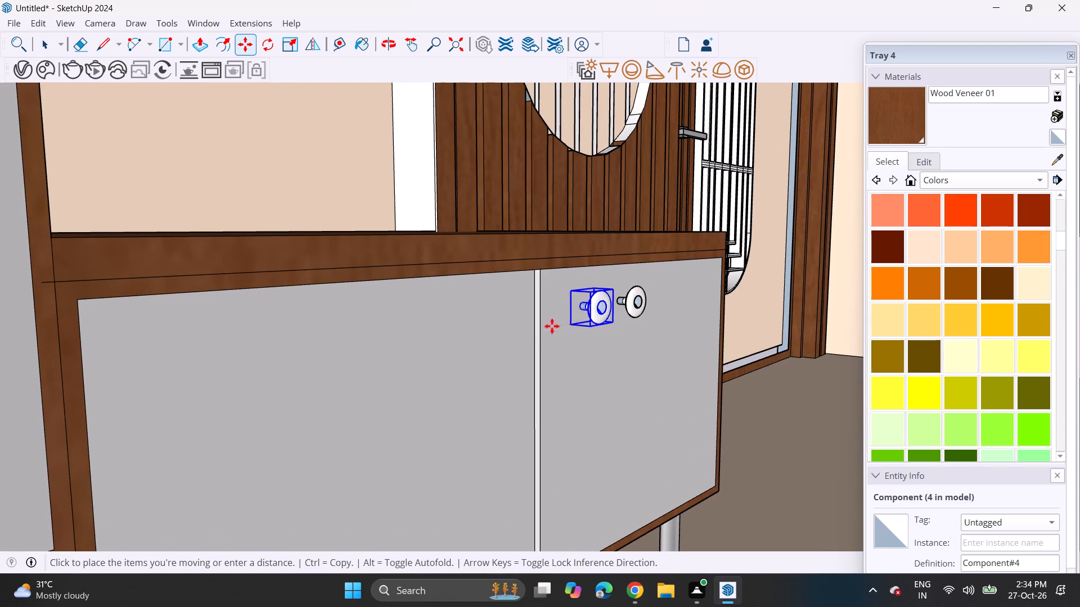
left_click(492, 327)
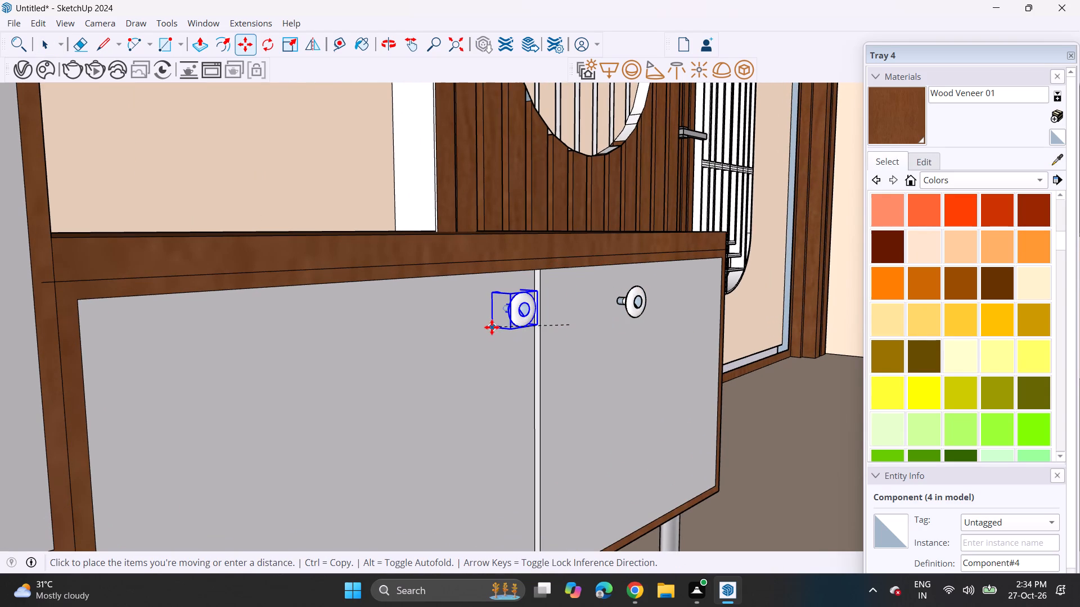
Move the low cabinet's second knob onto the face of the right door, just beside the gap and level with the first.
key("space")
left_click(634, 306)
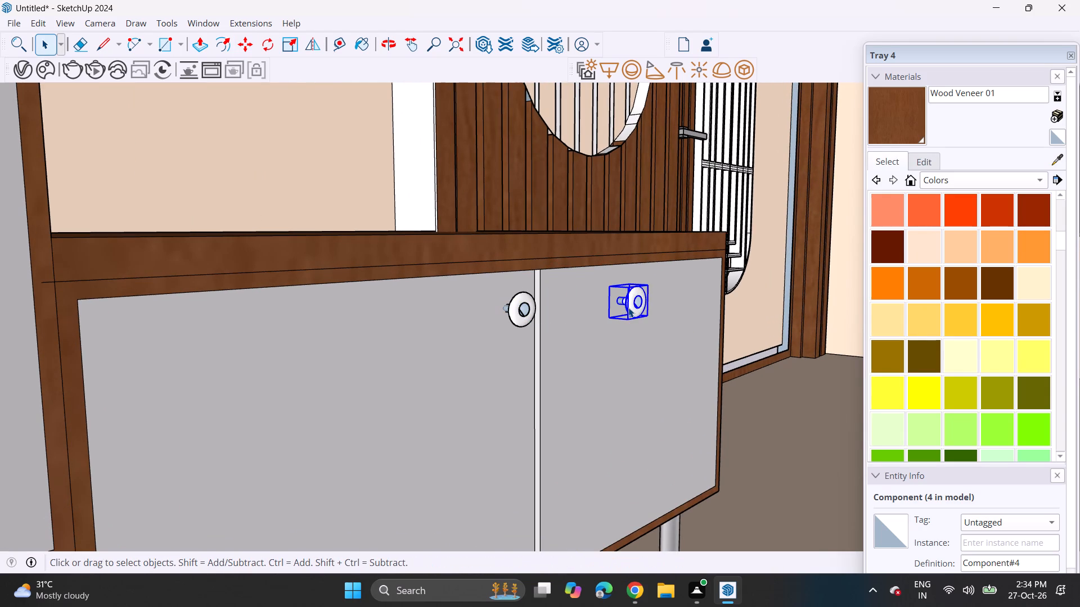
key("m")
left_click(613, 323)
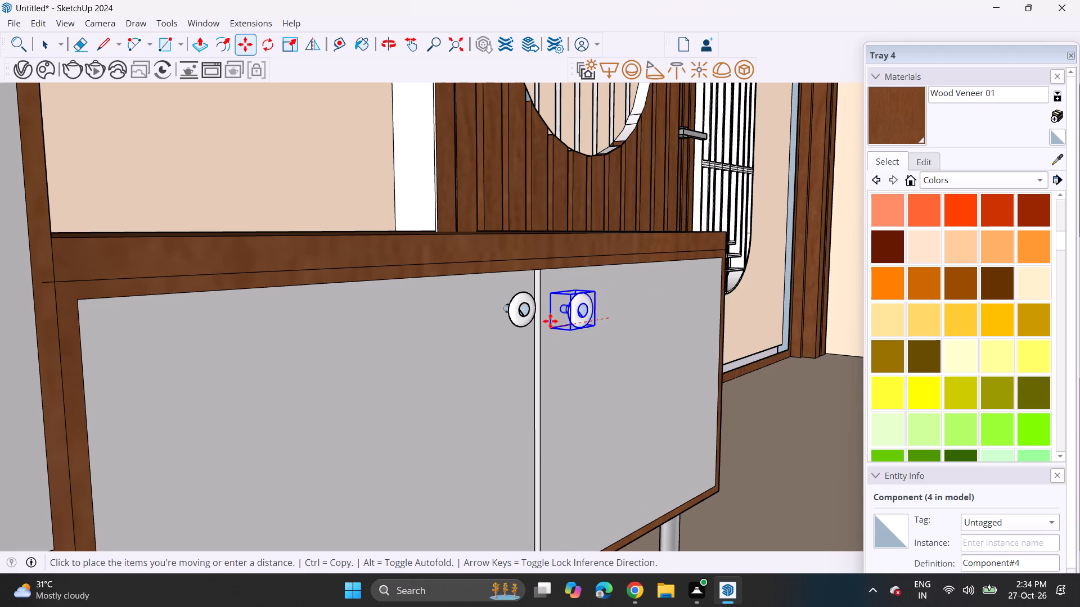
left_click(541, 319)
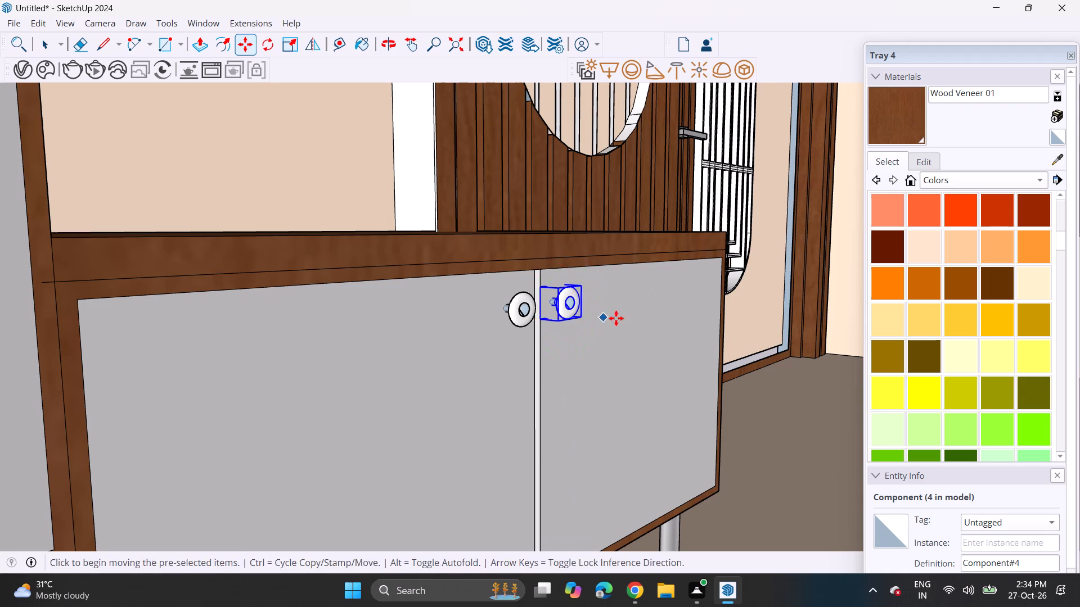
Shift the knob on the low cabinet's right door slightly farther from the gap to balance it with the left knob.
middle_click_drag(610, 318, 449, 309)
scroll(389, 311, "down", 3)
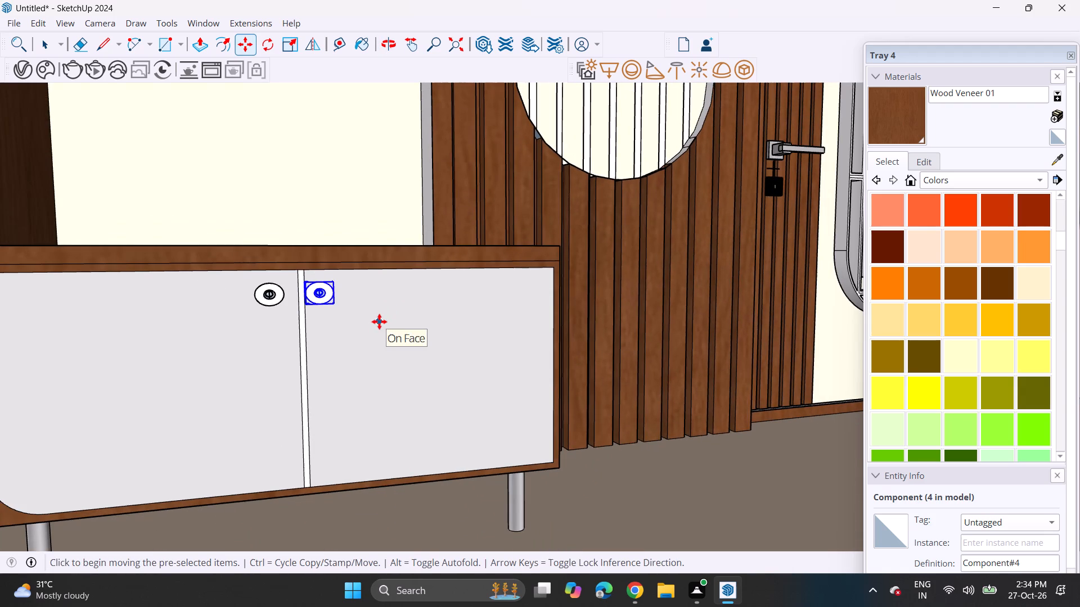
middle_click_drag(346, 322, 503, 328, "shift")
scroll(505, 328, "up", 1)
middle_click_drag(504, 328, 409, 328)
key("space")
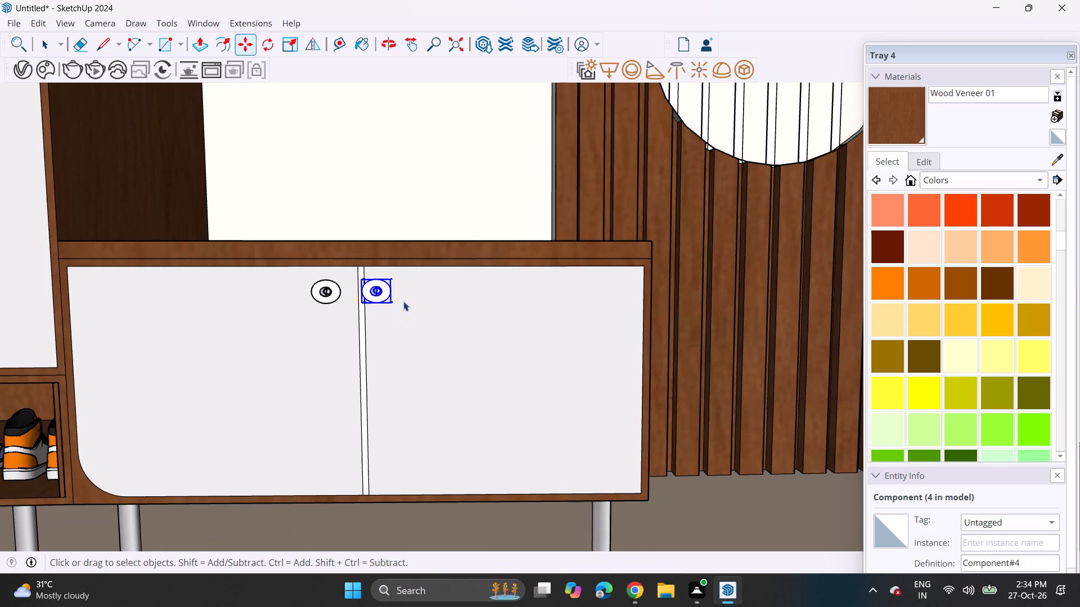
left_click(425, 193)
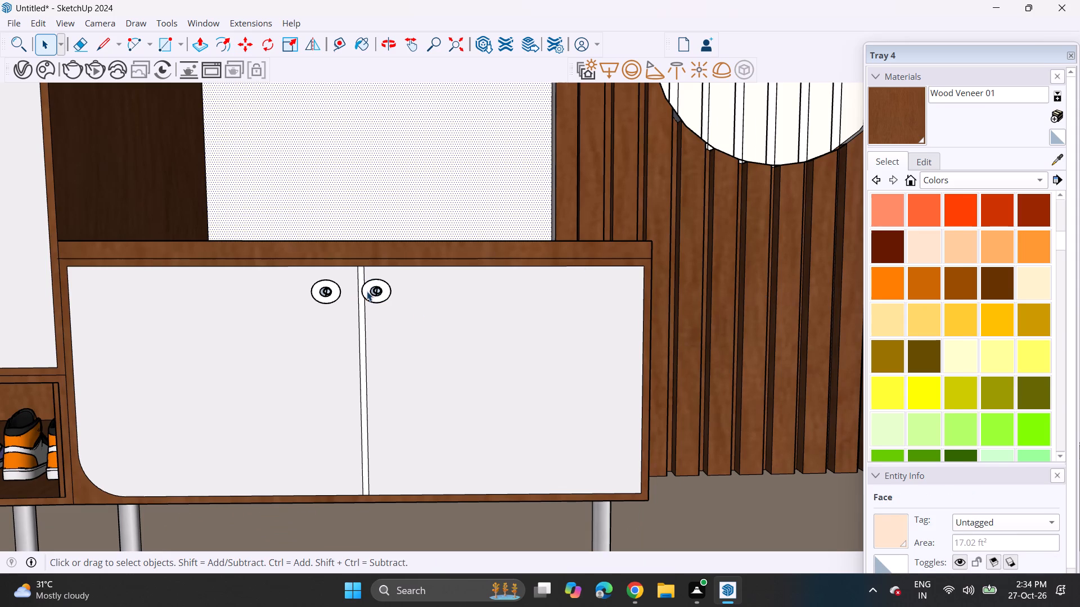
left_click(367, 291)
key("m")
left_click(377, 290)
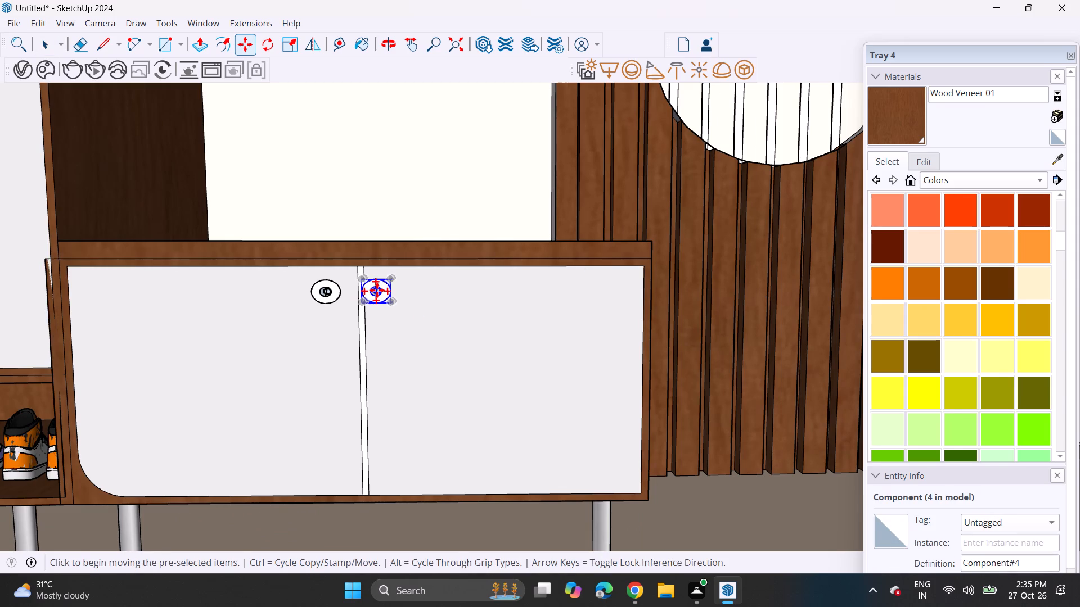
key("Escape")
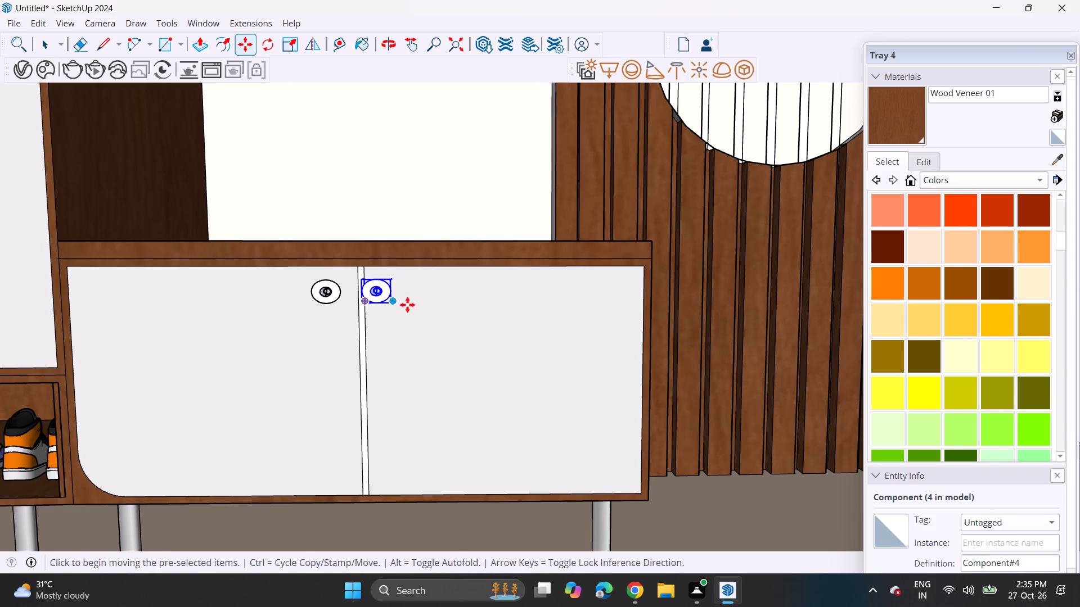
middle_click_drag(453, 306, 362, 307)
left_click(345, 298)
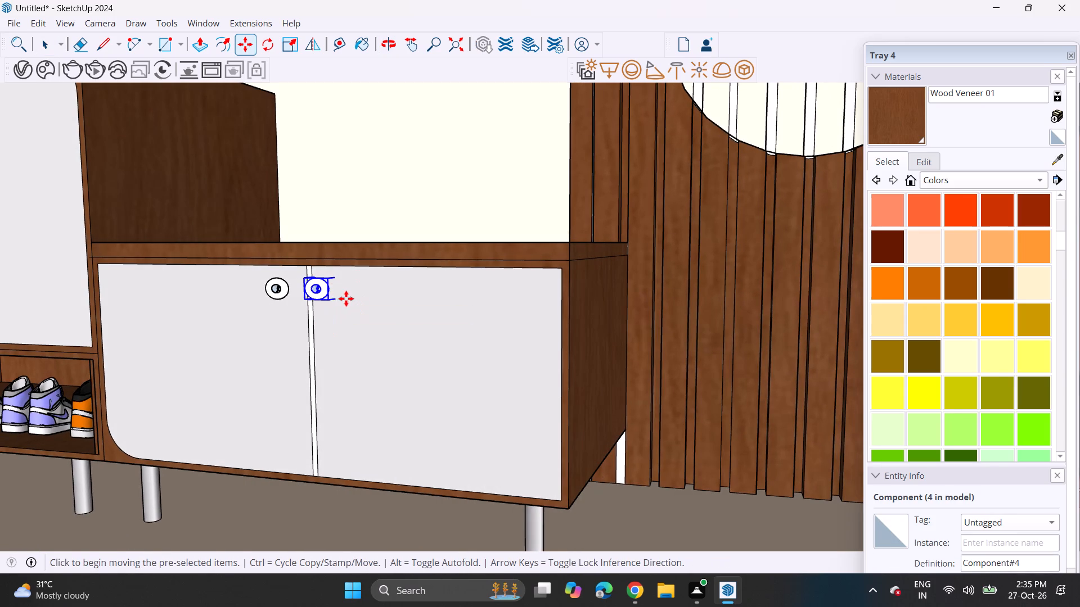
left_click(353, 299)
middle_click_drag(361, 328, 440, 336)
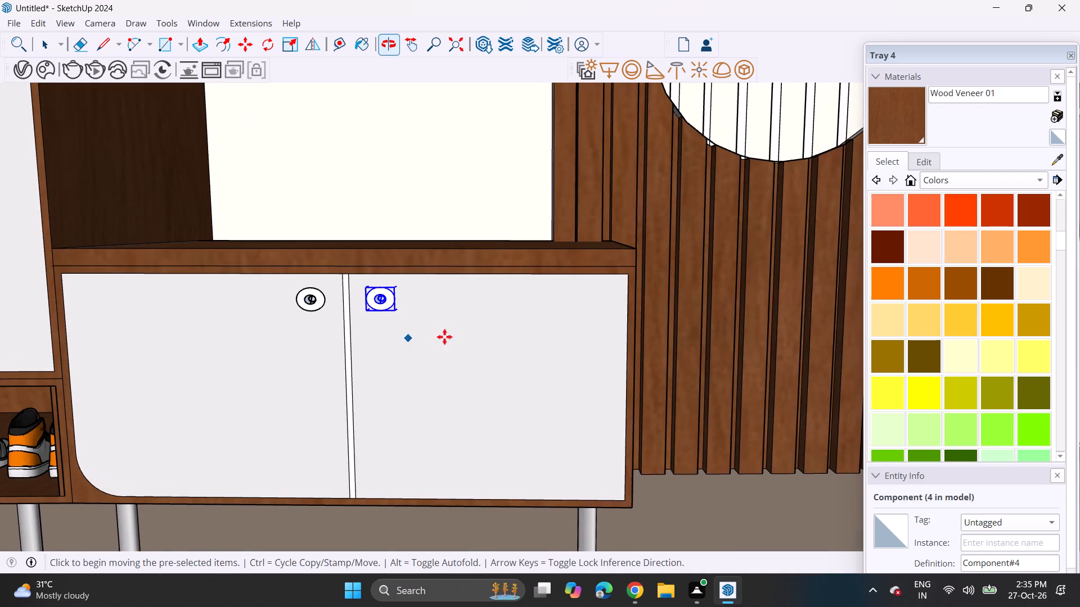
Paint both knobs on the low cabinet's doors with the near-black Color M08 from the Colors collection.
scroll(880, 315, "down", 2)
scroll(880, 327, "up", 1)
scroll(880, 327, "down", 4)
scroll(878, 331, "up", 2)
scroll(878, 331, "down", 2)
scroll(881, 329, "up", 1)
scroll(888, 330, "down", 4)
scroll(910, 348, "up", 1)
scroll(910, 348, "down", 7)
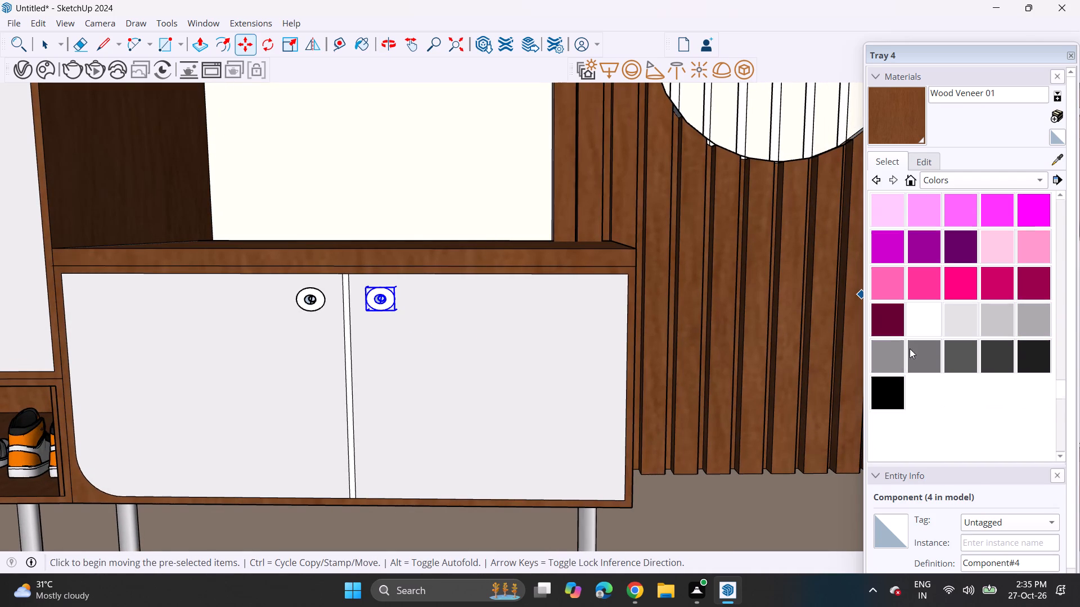
left_click(1031, 351)
left_click(385, 296)
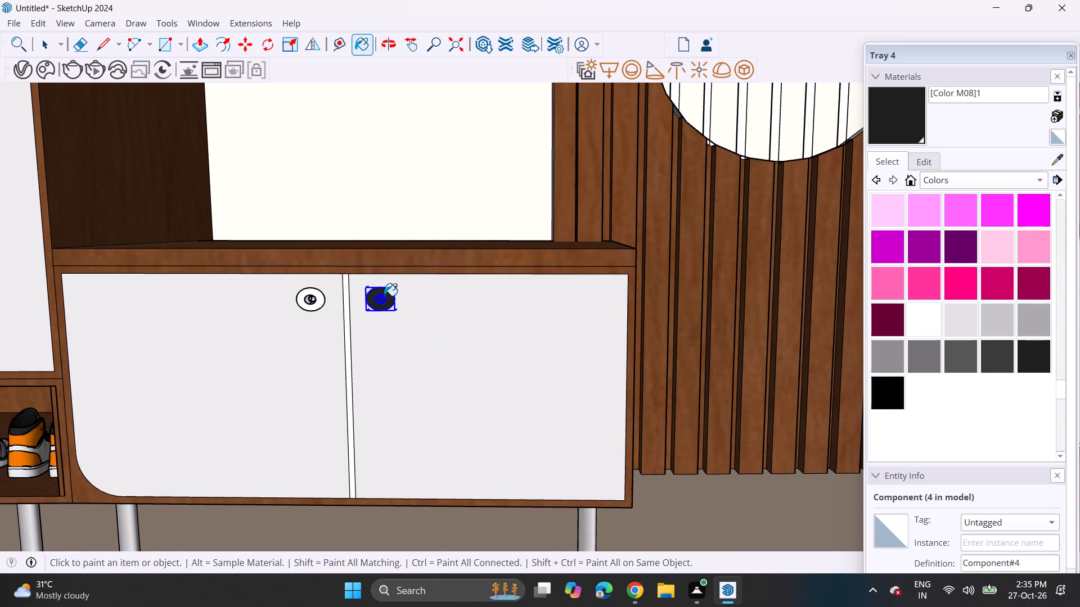
left_click(305, 296)
Paint both knobs on the tall shoe cabinet's doors with the same near-black Color M08.
scroll(305, 296, "down", 3)
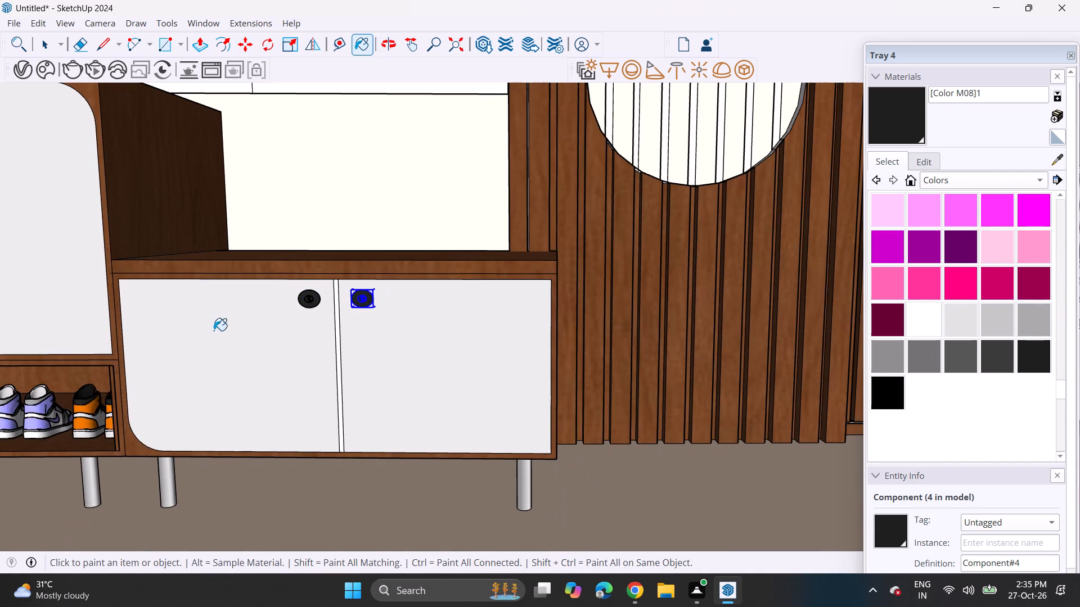
middle_click_drag(215, 326, 728, 398, "shift")
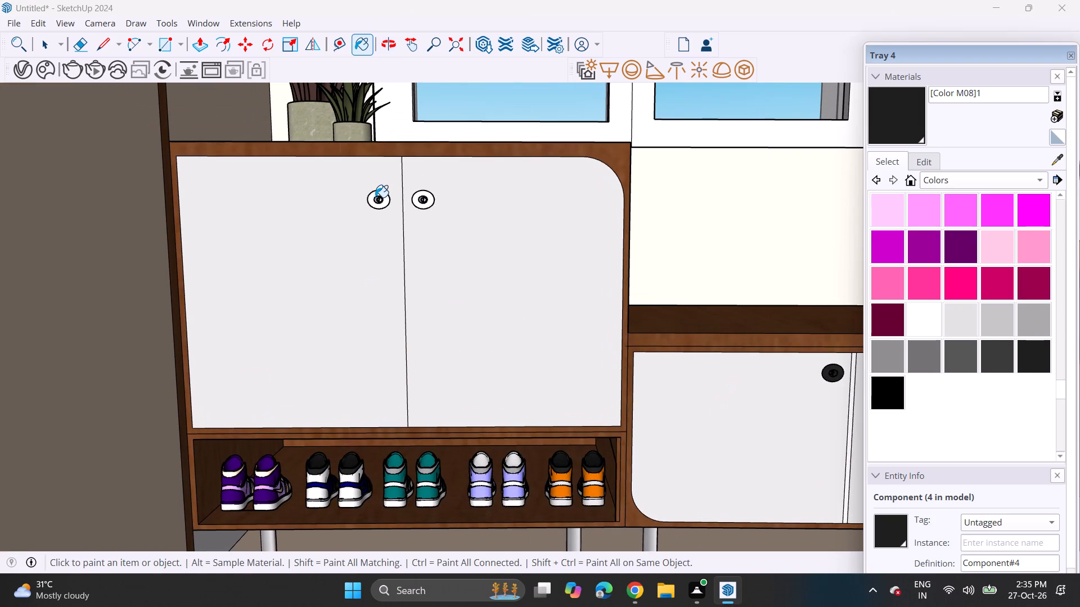
left_click(375, 197)
left_click(417, 201)
key("space")
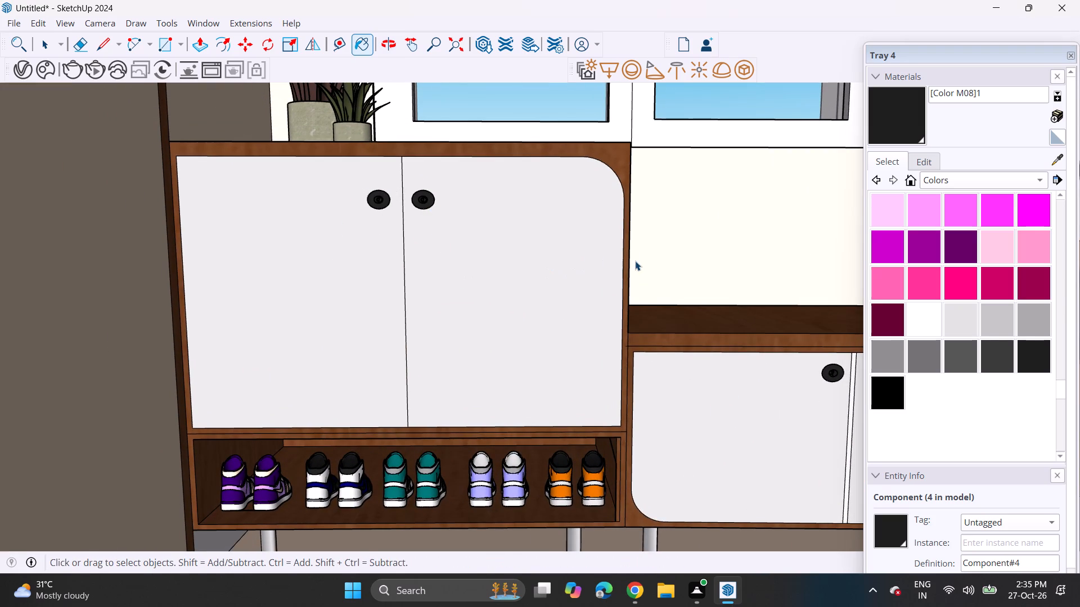
Review the whole entrance wall with the cabinets, window, slatted panelling, door and ceiling from inside the room.
left_click(640, 262)
scroll(505, 280, "down", 10)
middle_click_drag(523, 315, 447, 315)
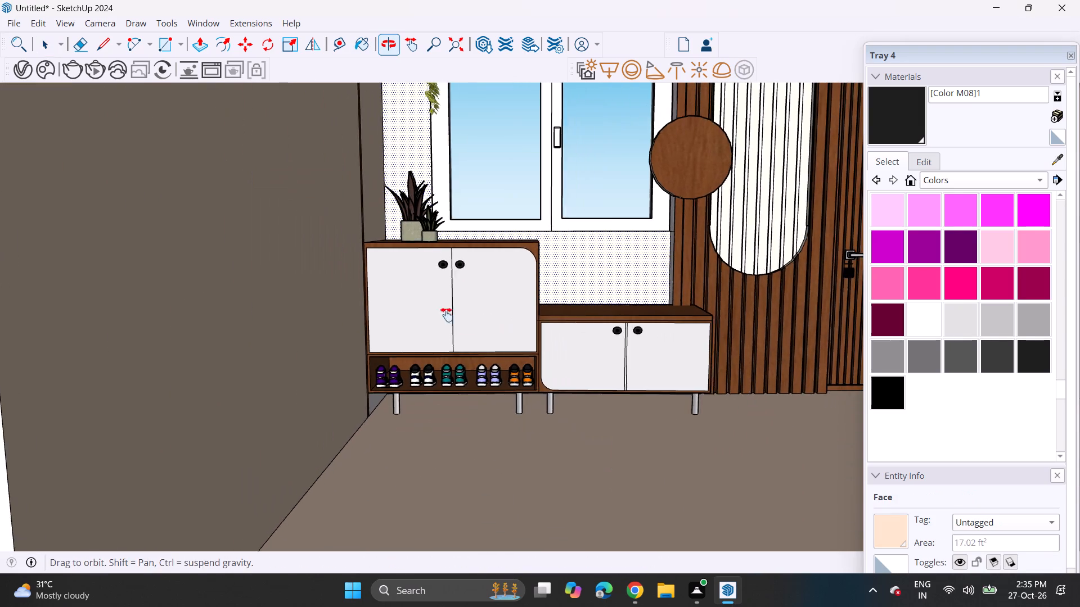
middle_click_drag(447, 315, 157, 361)
middle_click_drag(202, 355, 213, 322)
scroll(214, 323, "down", 3)
middle_click_drag(242, 345, 304, 356, "ctrl")
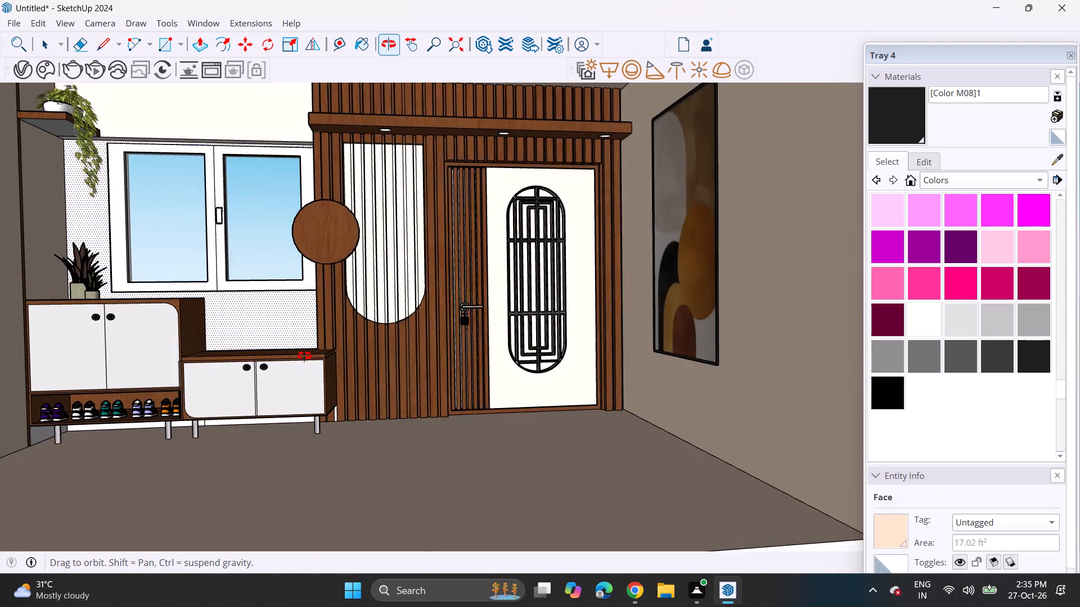
middle_click_drag(304, 356, 322, 373, "ctrl")
middle_click_drag(324, 369, 274, 359, "ctrl")
middle_click_drag(227, 314, 277, 325, "shift")
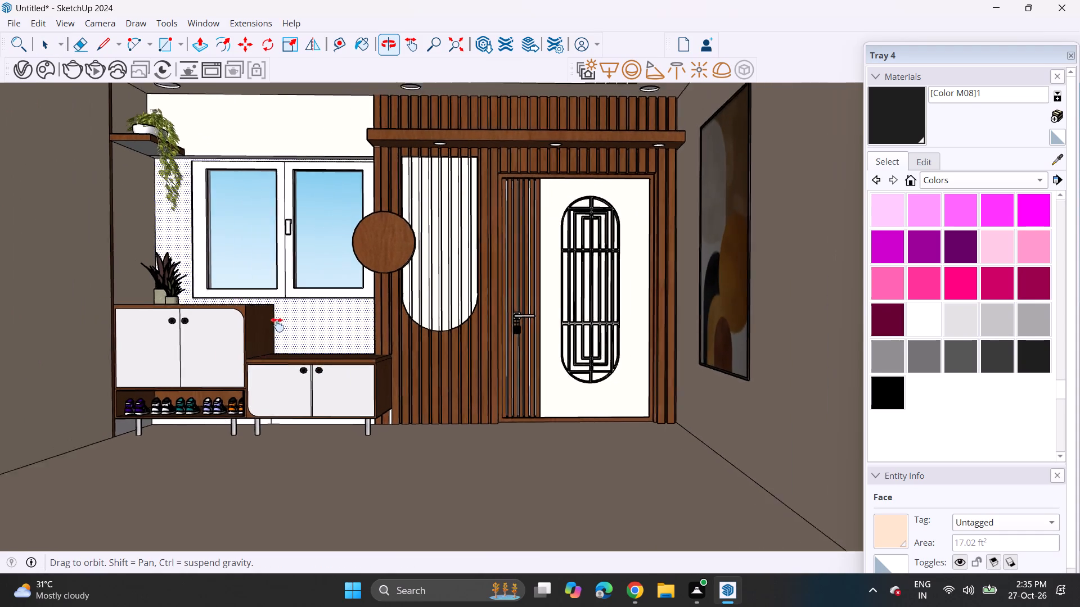
middle_click_drag(277, 325, 342, 364, "shift")
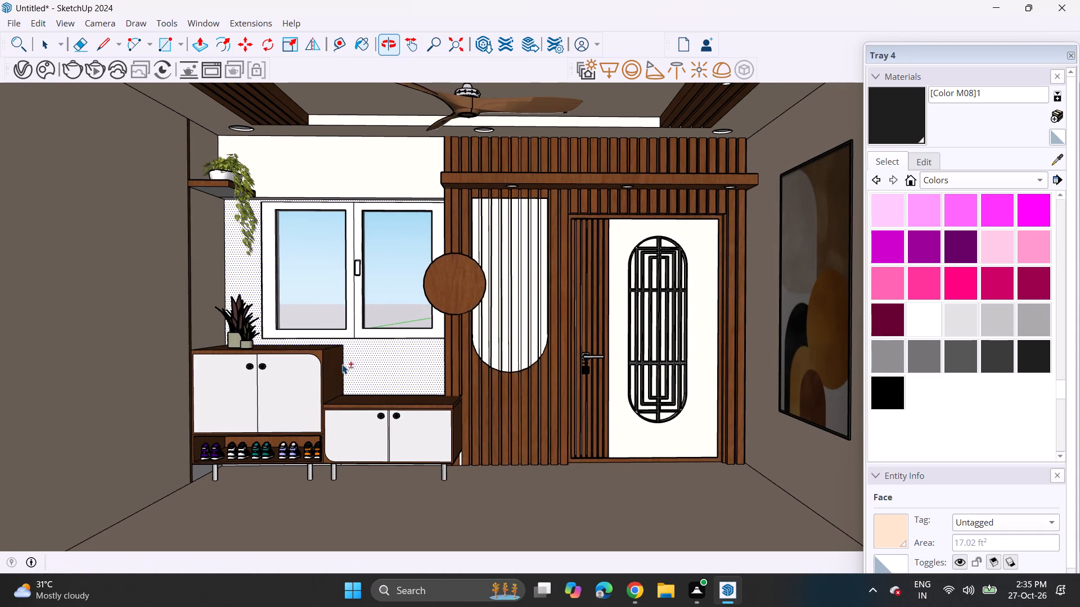
scroll(344, 365, "up", 1)
scroll(342, 364, "down", 1)
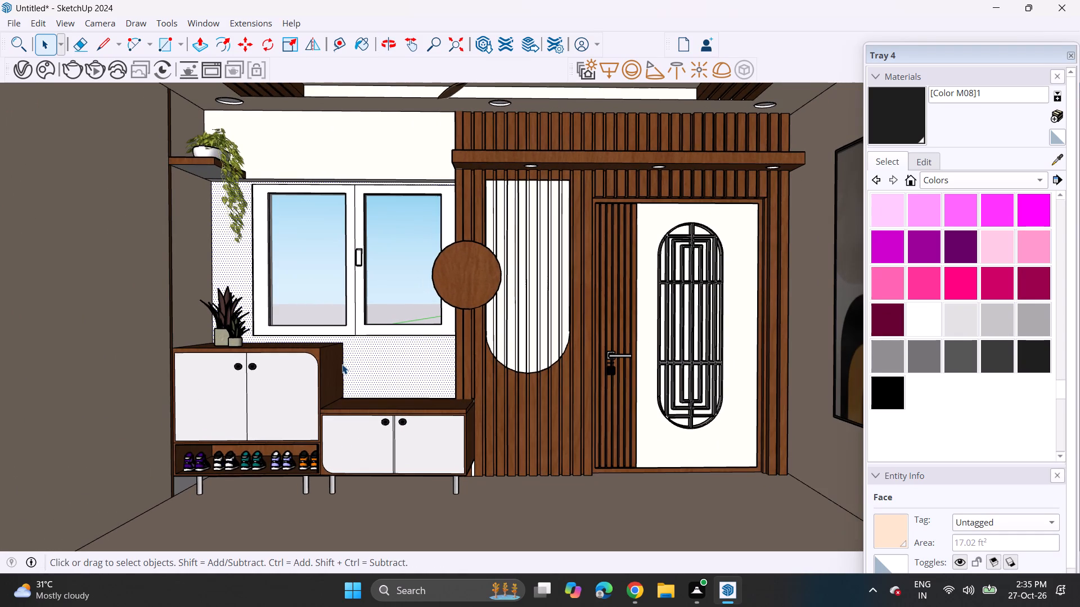
middle_click_drag(342, 364, 342, 402, "shift")
middle_click_drag(332, 399, 352, 383)
middle_click_drag(350, 375, 331, 370, "shift")
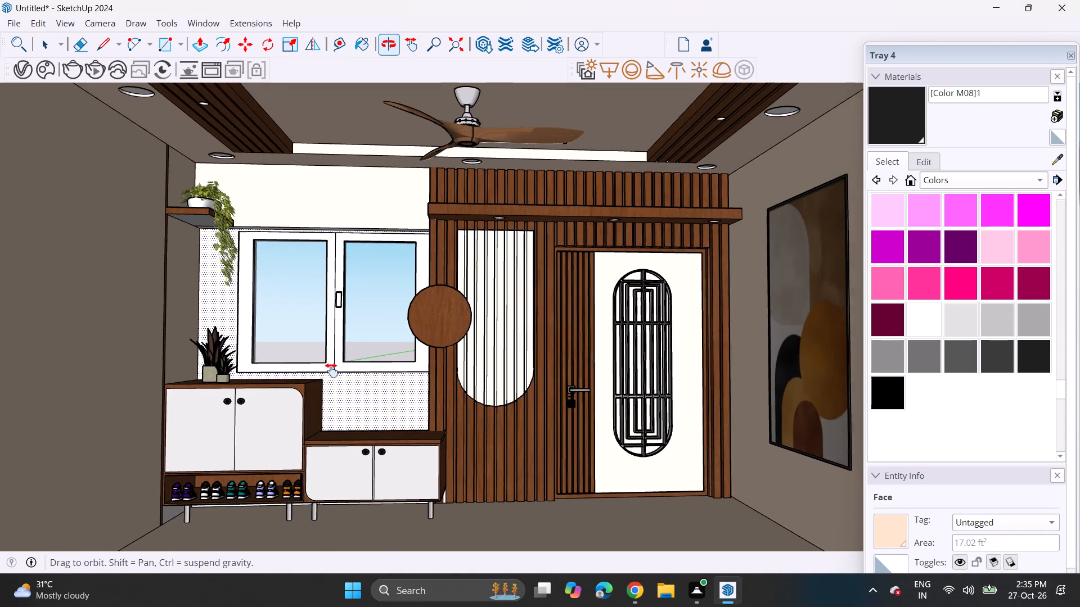
middle_click_drag(331, 370, 335, 371, "shift")
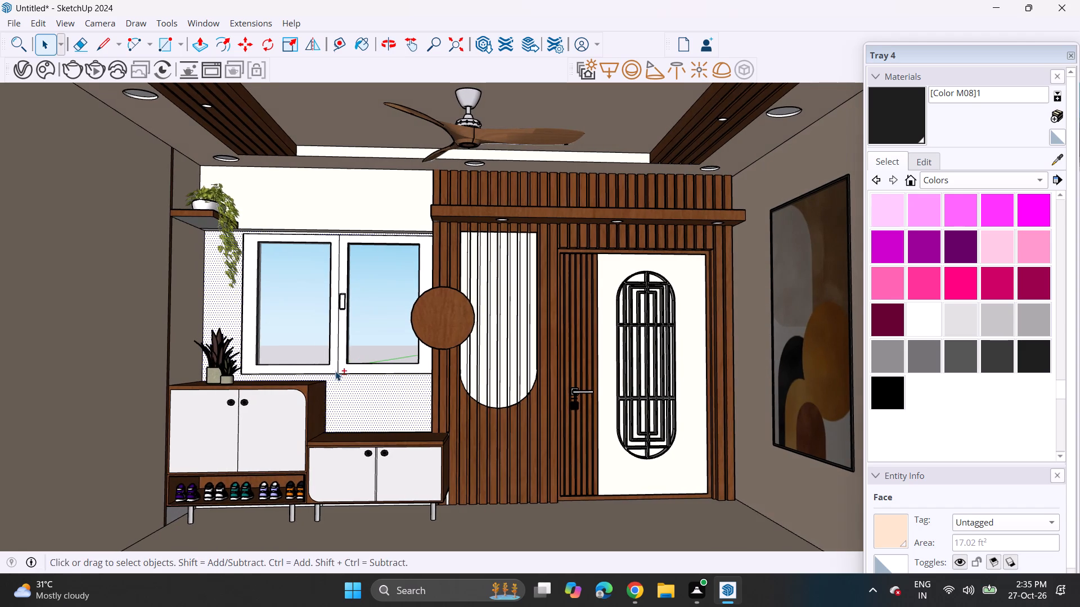
middle_click_drag(305, 371, 297, 372, "shift")
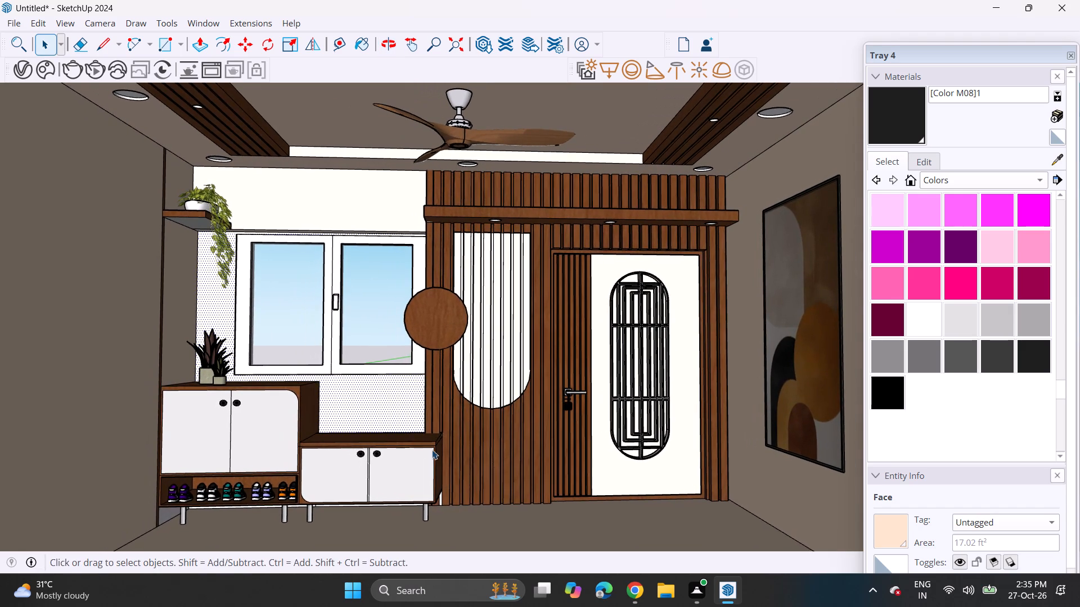
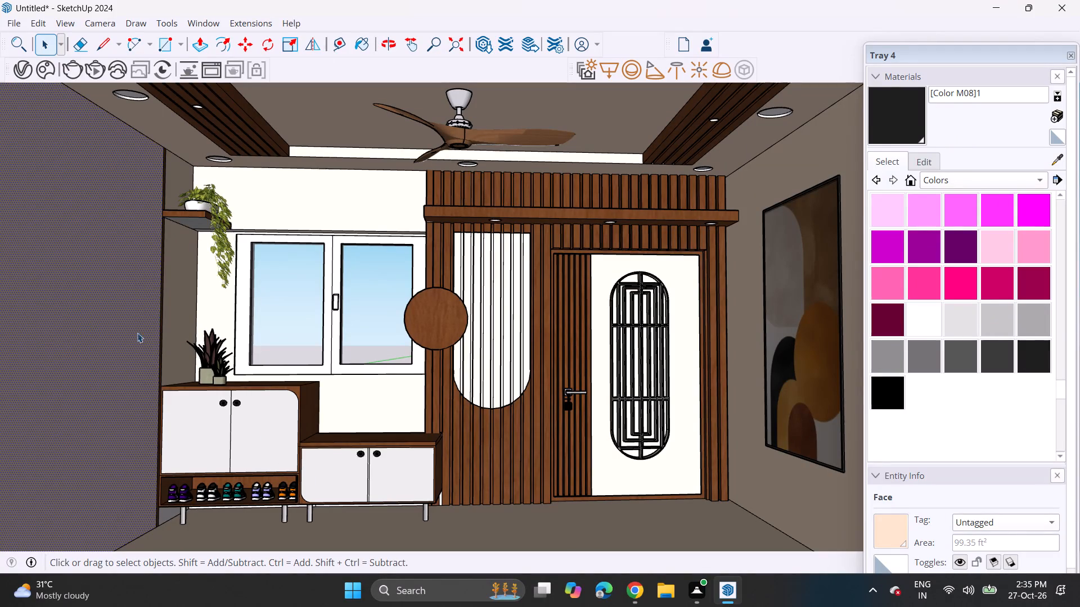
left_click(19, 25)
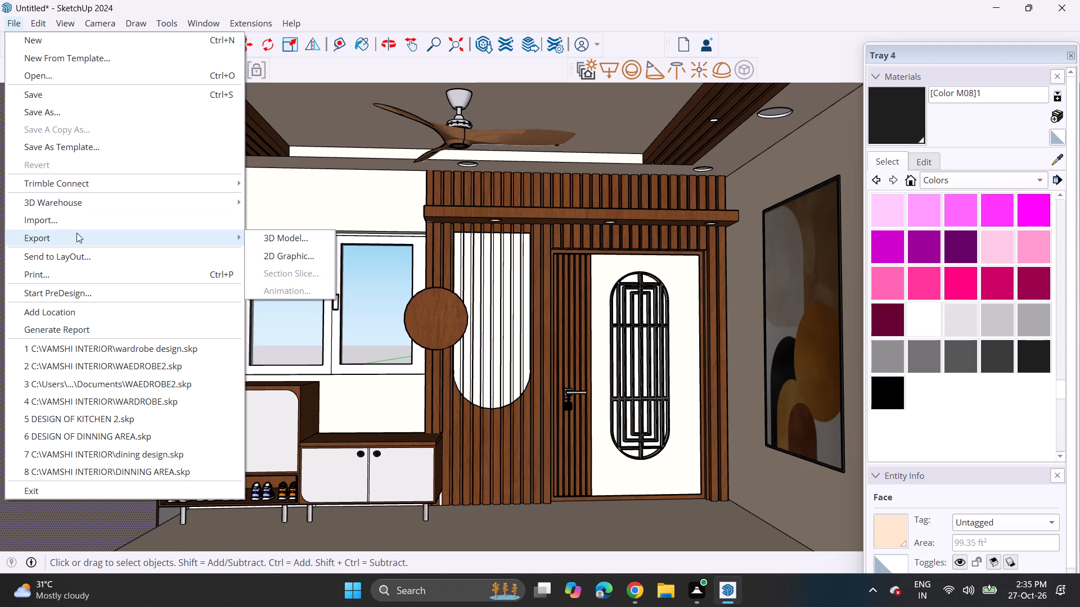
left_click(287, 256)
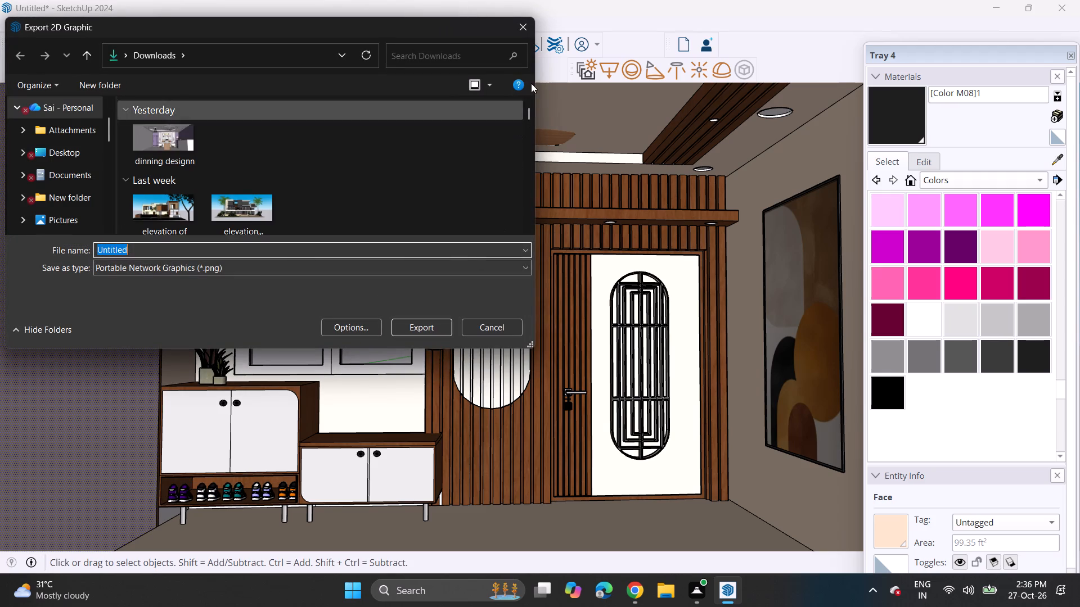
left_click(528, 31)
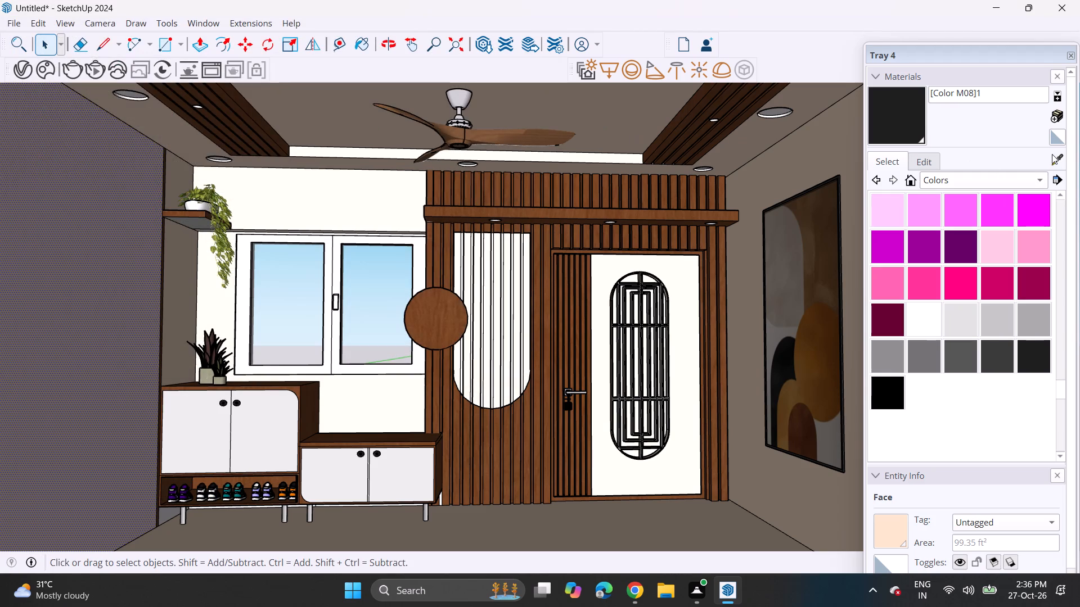
Sample Wood Veneer 01 from the slatted wall panelling and paint the underside of the hanging plant's wall shelf with it.
left_click(1060, 156)
left_click(559, 194)
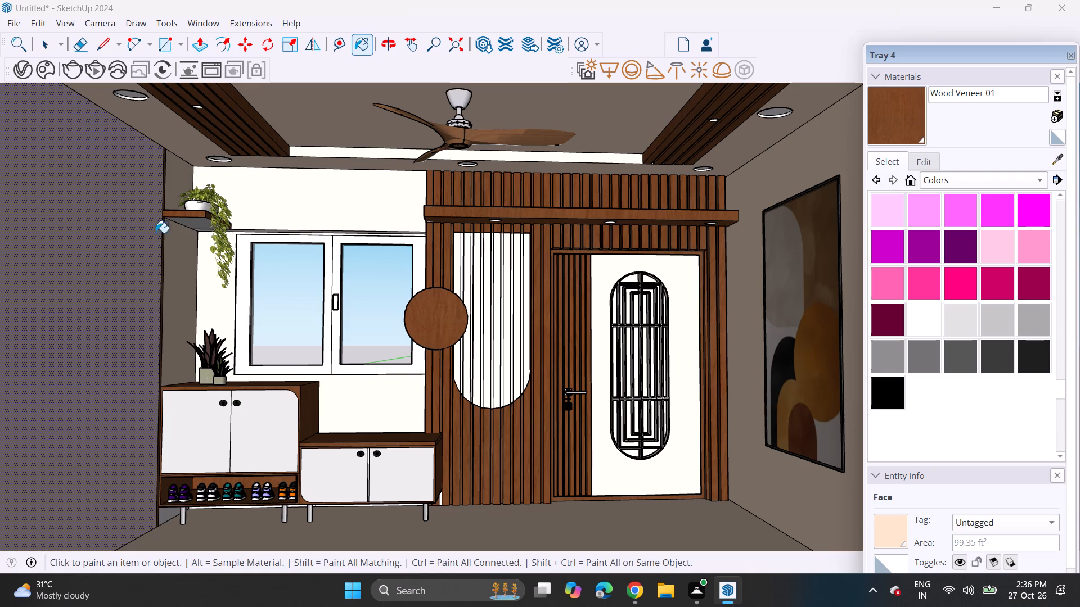
left_click(191, 224)
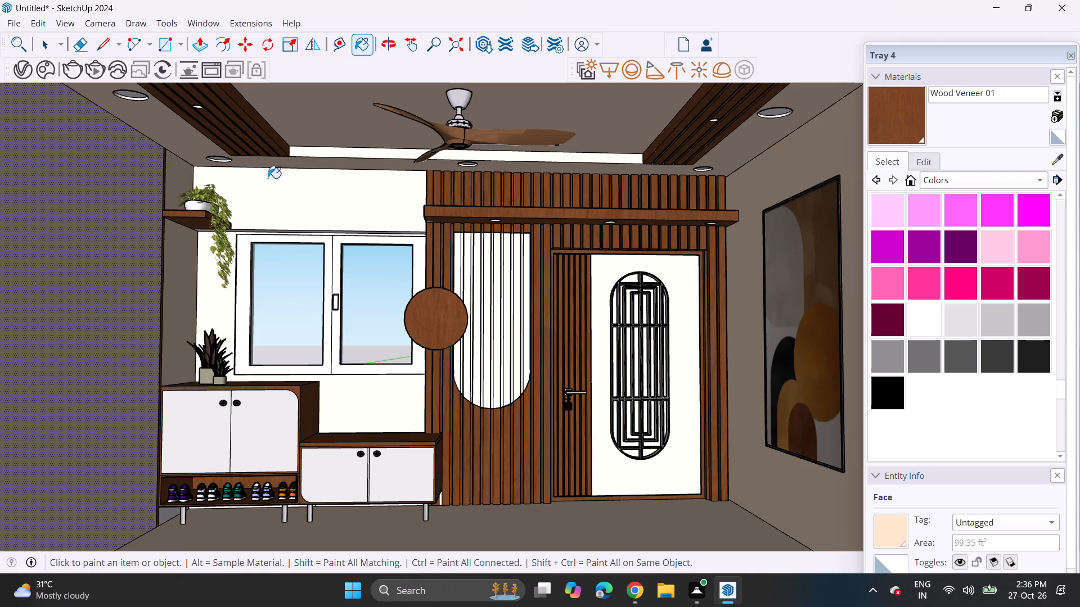
Export the current view as a 2D PNG image named "hall utility" into the C:\VAMSHI INTERIOR folder.
left_click(19, 26)
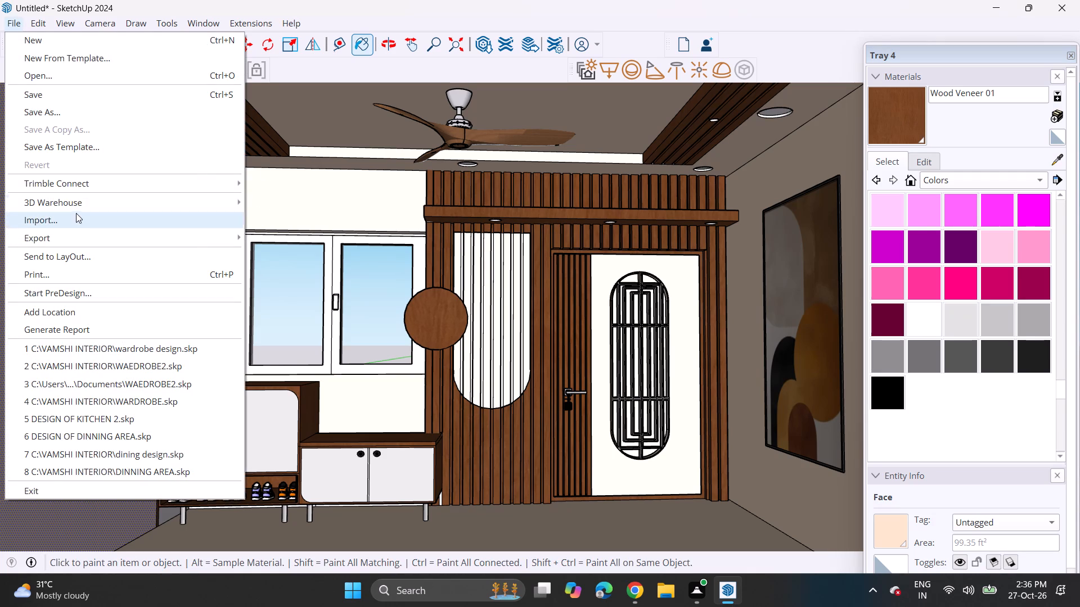
left_click(75, 238)
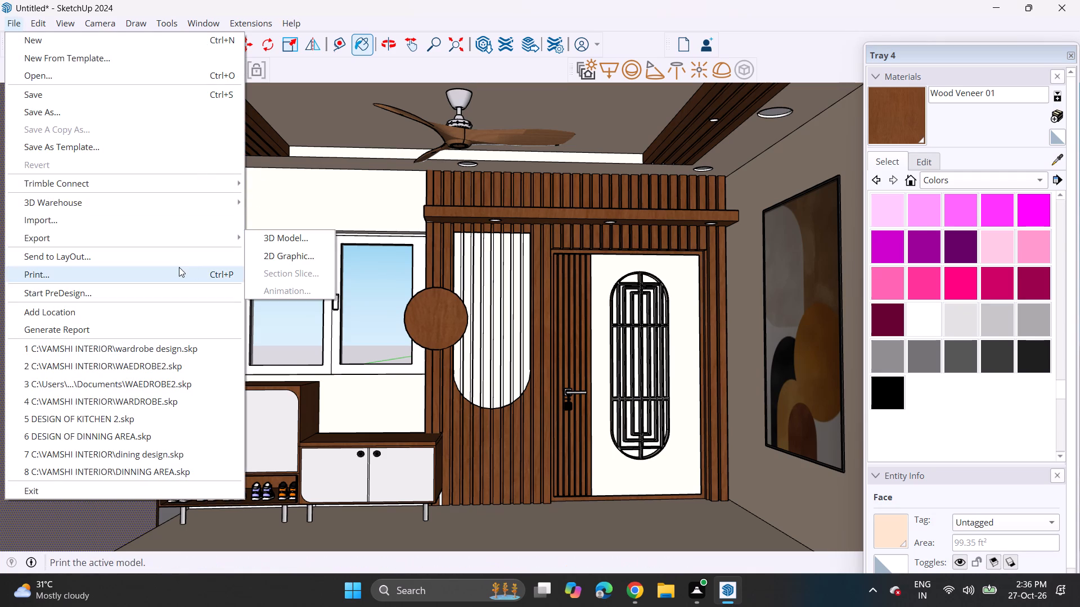
left_click(150, 239)
left_click(273, 260)
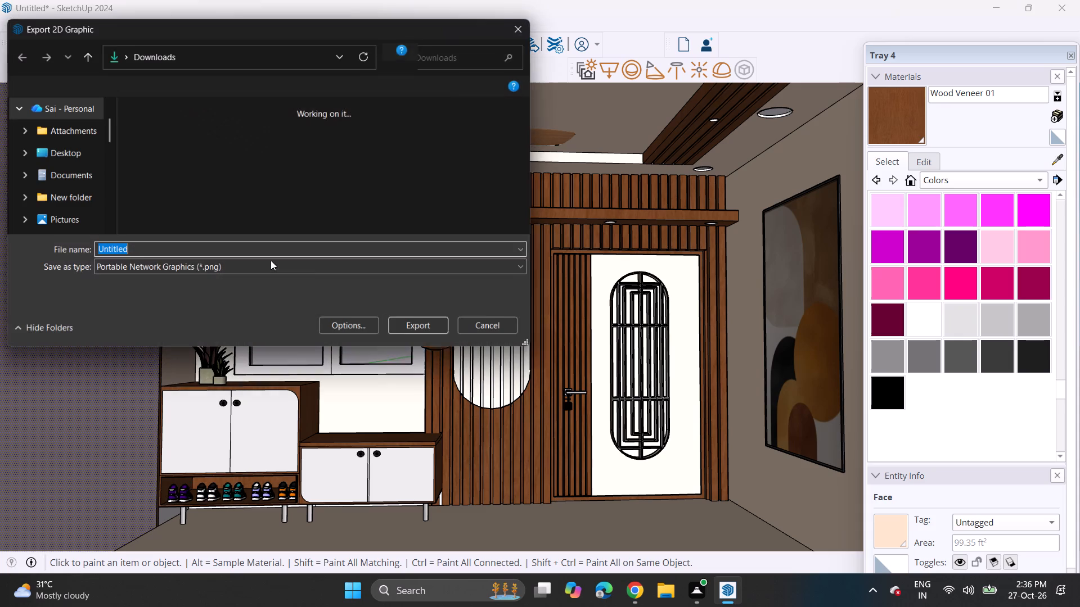
left_click(339, 60)
left_click(273, 114)
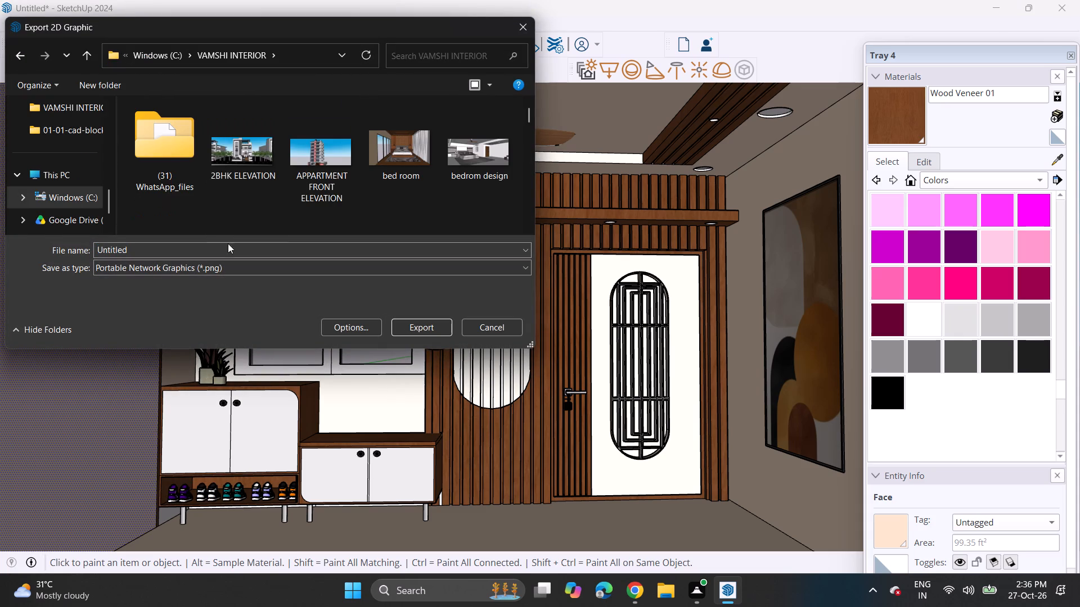
left_click(226, 252)
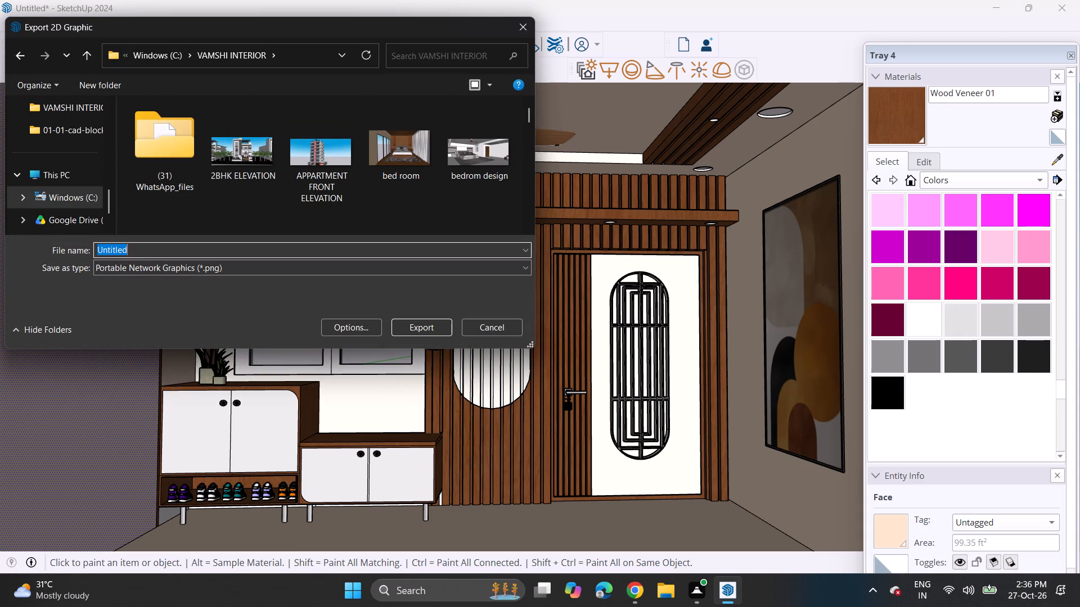
key("BackSpace")
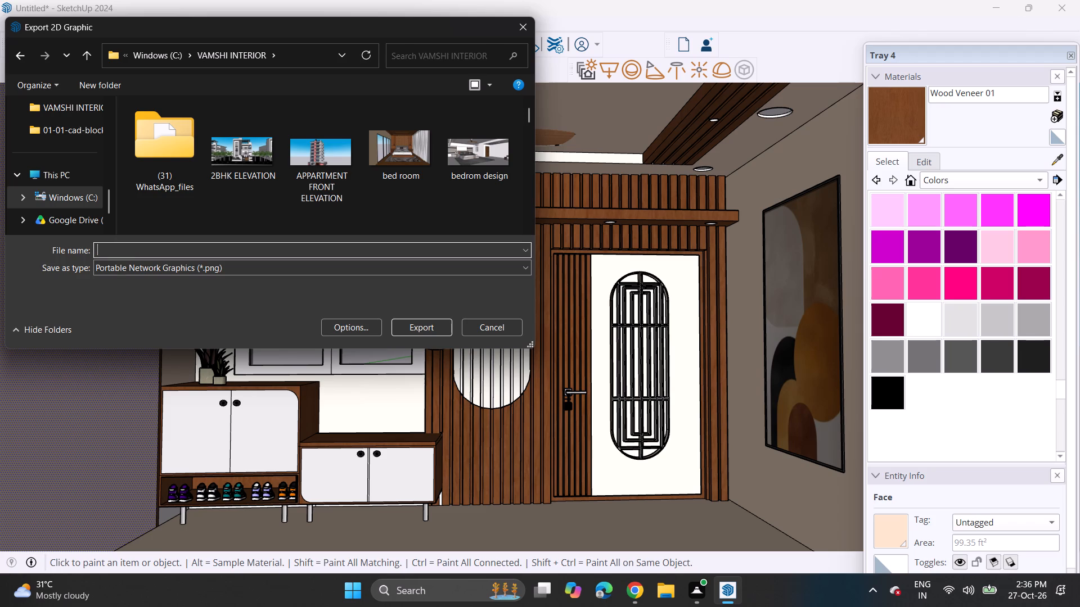
type("hall")
key("space")
type("utility")
left_click(451, 325)
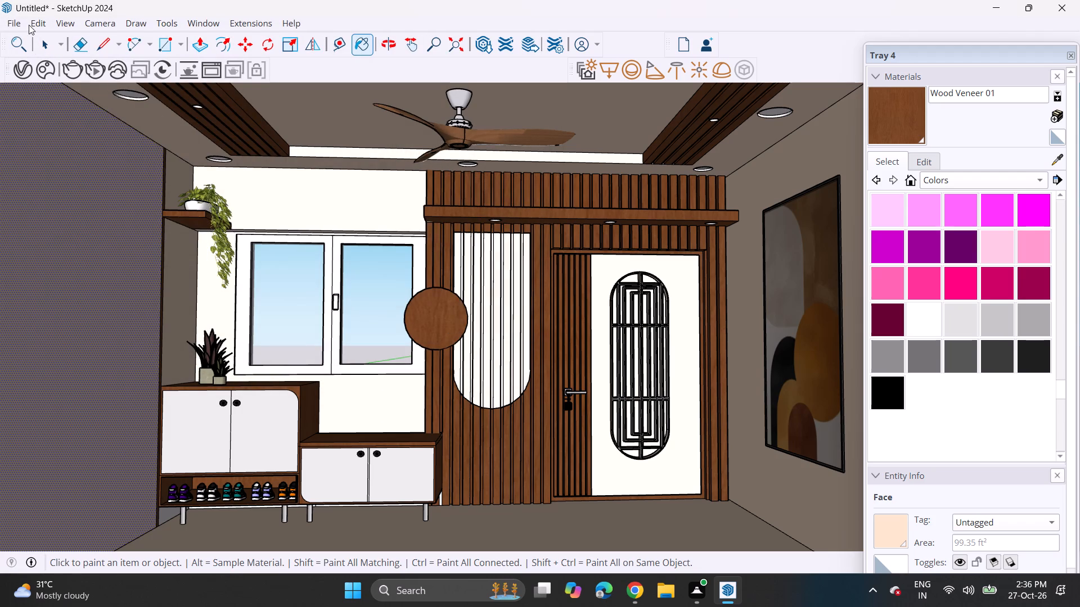
Save the model as a SketchUp file named "hall utility" in the C:\VAMSHI INTERIOR folder.
left_click(12, 25)
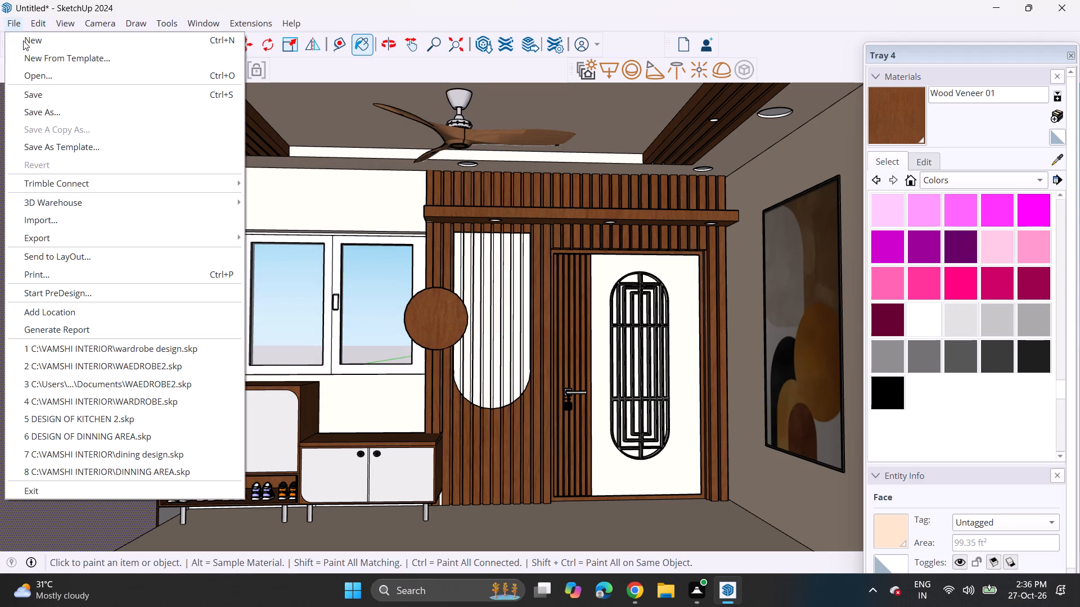
left_click(45, 109)
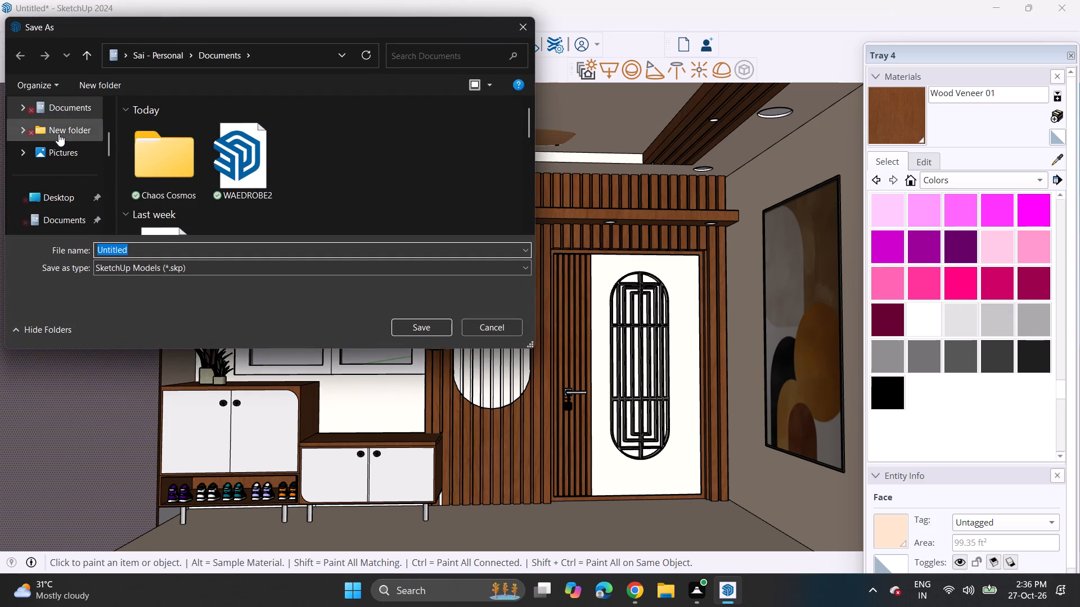
left_click(342, 53)
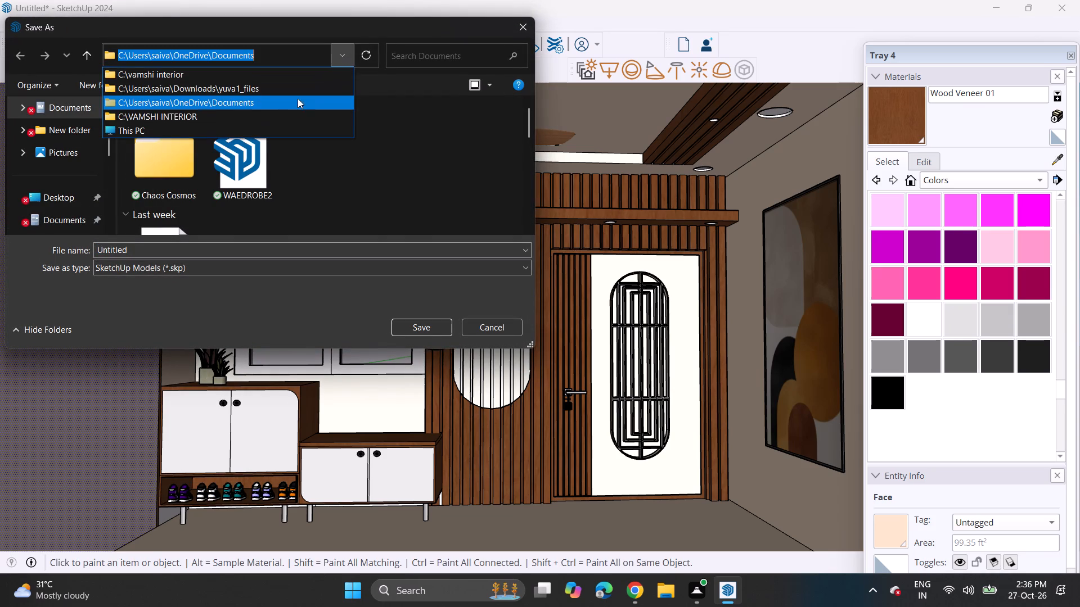
left_click(285, 119)
left_click(159, 251)
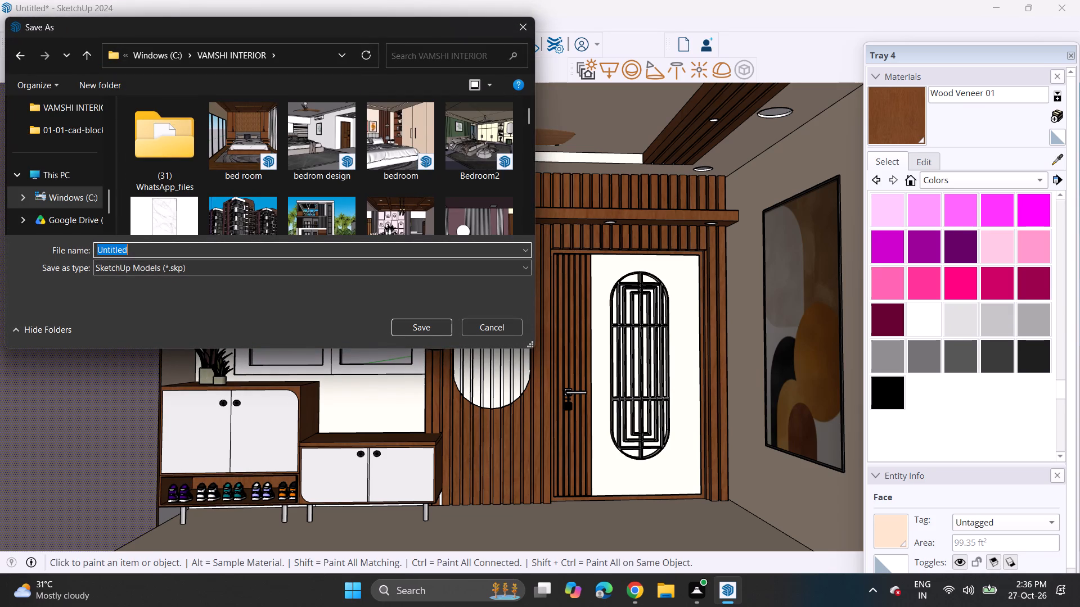
key("BackSpace")
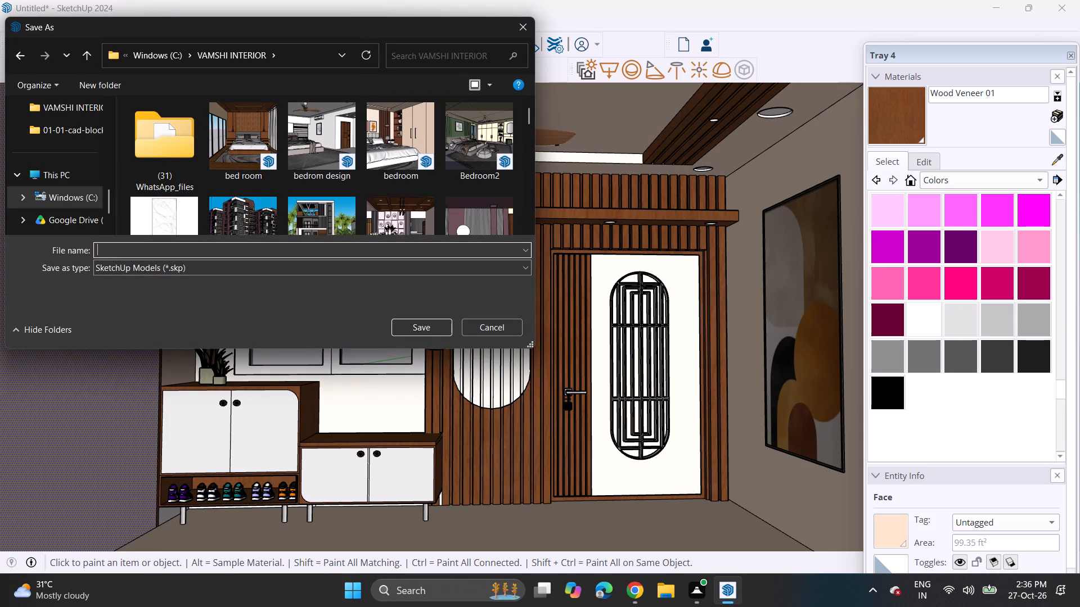
type("ha")
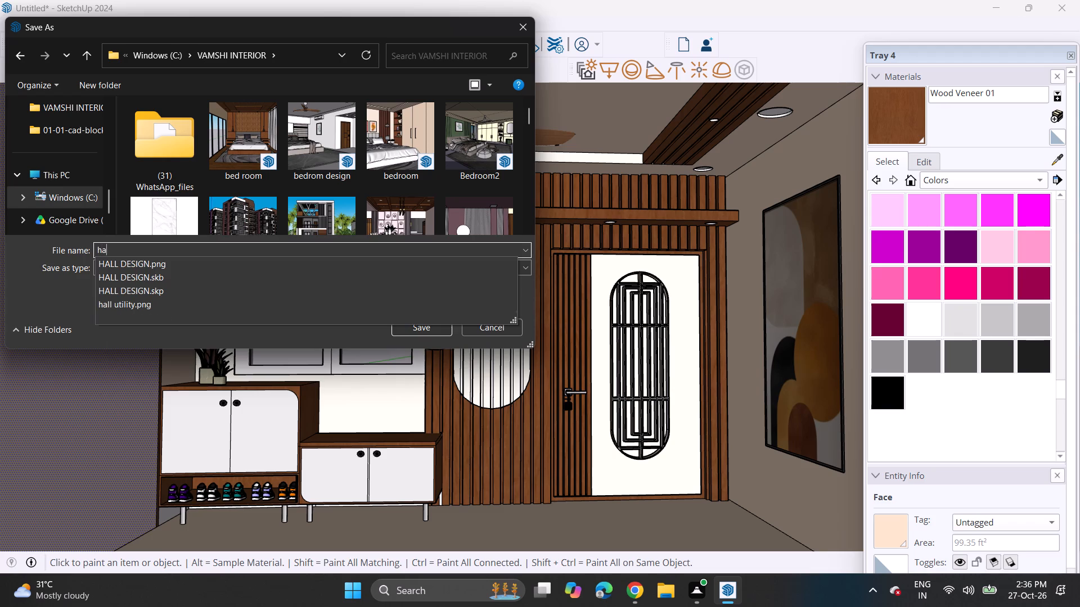
type("ll utility")
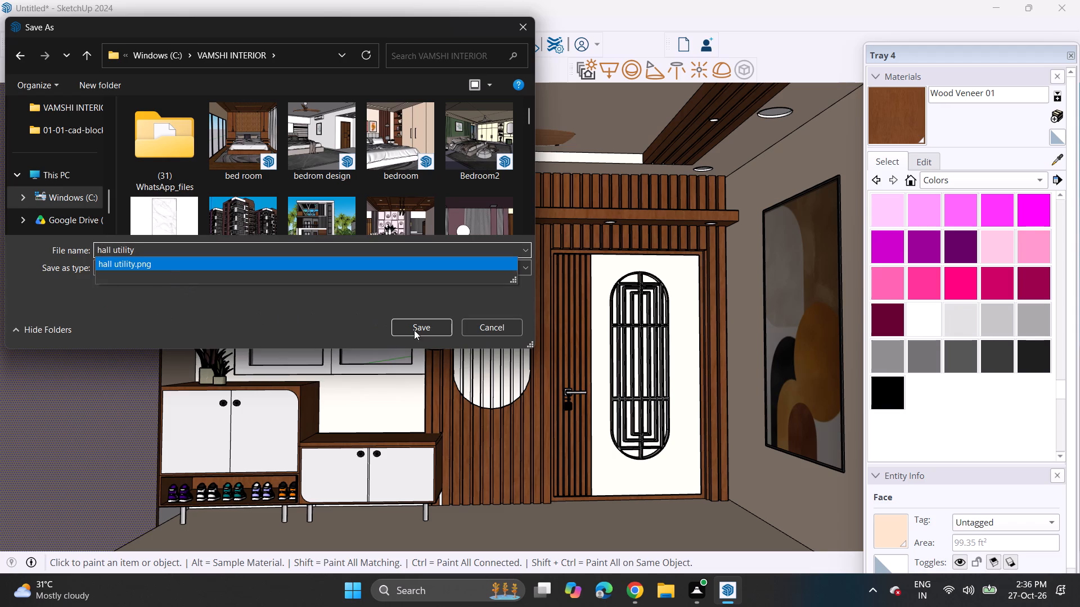
left_click(433, 330)
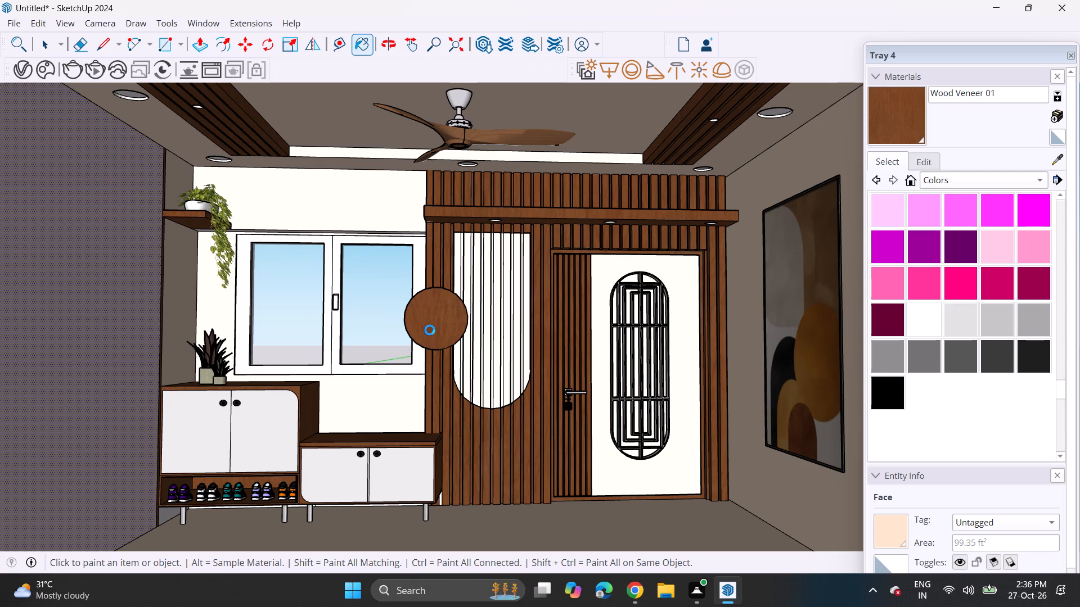
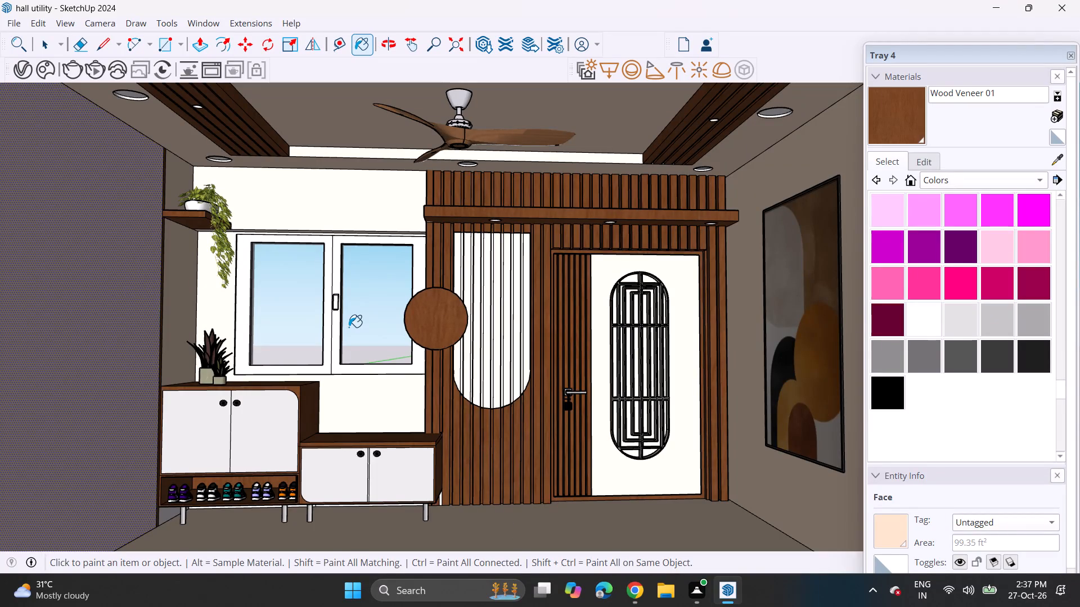
Erase the default standing human figure next to the model's origin, outside the room.
middle_click_drag(288, 314, 508, 253)
scroll(480, 265, "down", 2)
scroll(479, 267, "up", 1)
scroll(478, 269, "down", 5)
scroll(477, 269, "up", 1)
scroll(477, 269, "down", 7)
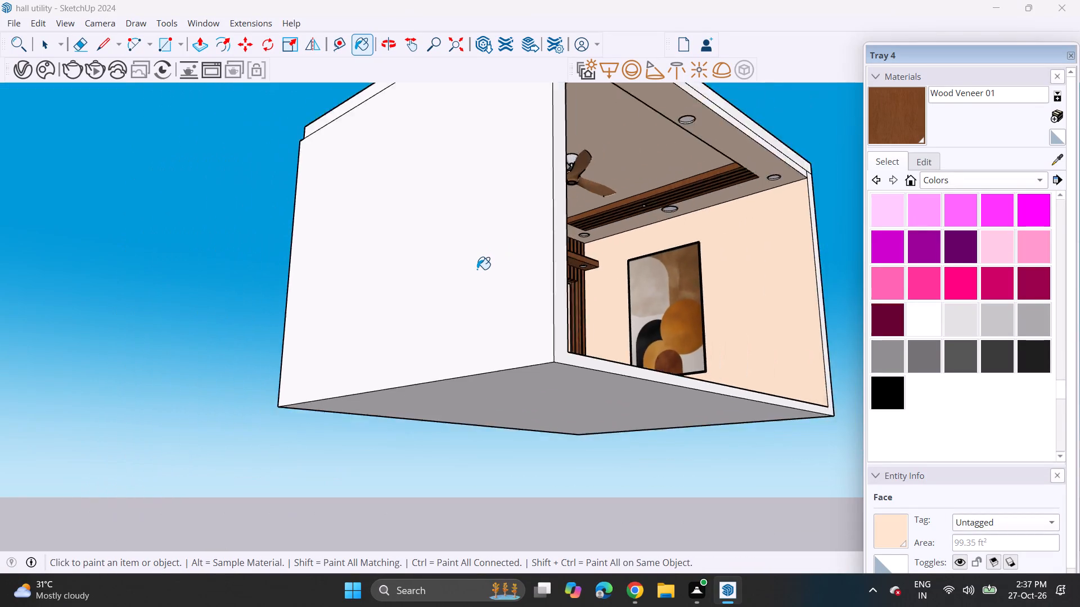
scroll(477, 269, "down", 13)
middle_click_drag(584, 241, 97, 375)
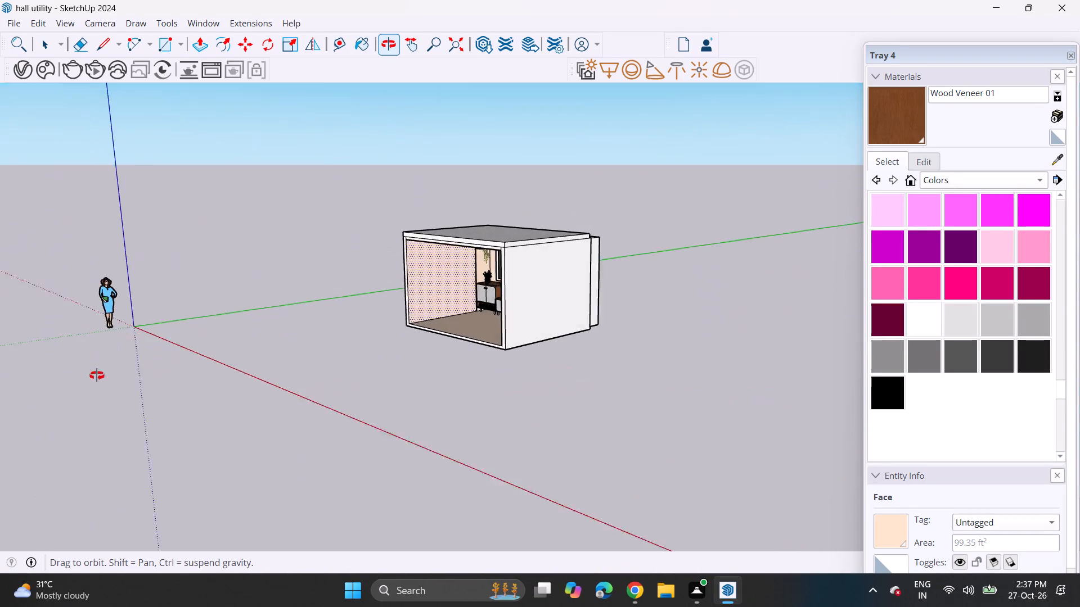
middle_click_drag(97, 375, 405, 343)
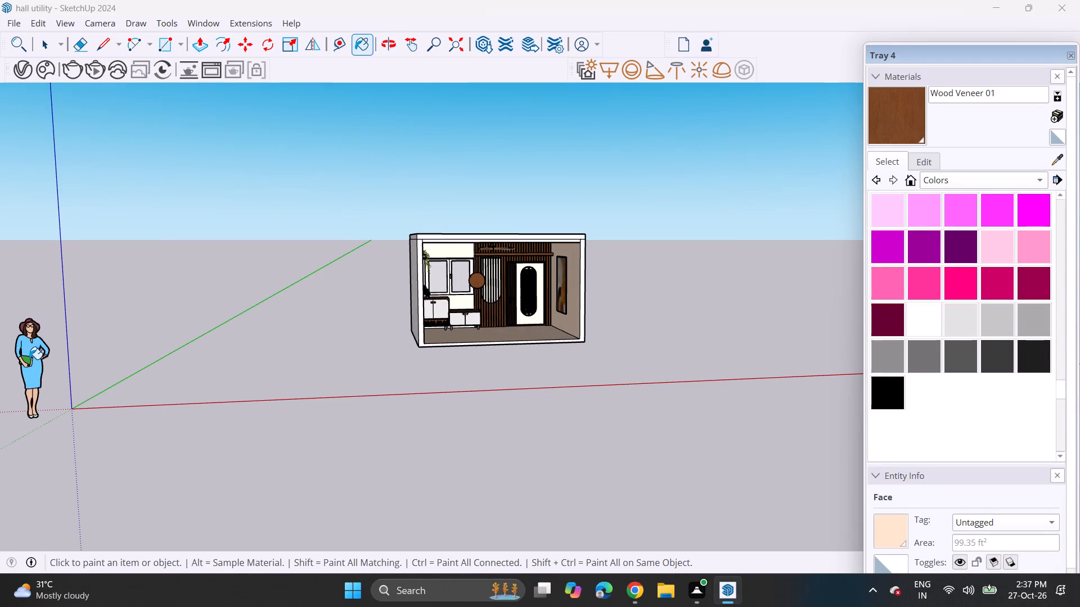
key("space")
left_click(26, 359)
right_click(22, 359)
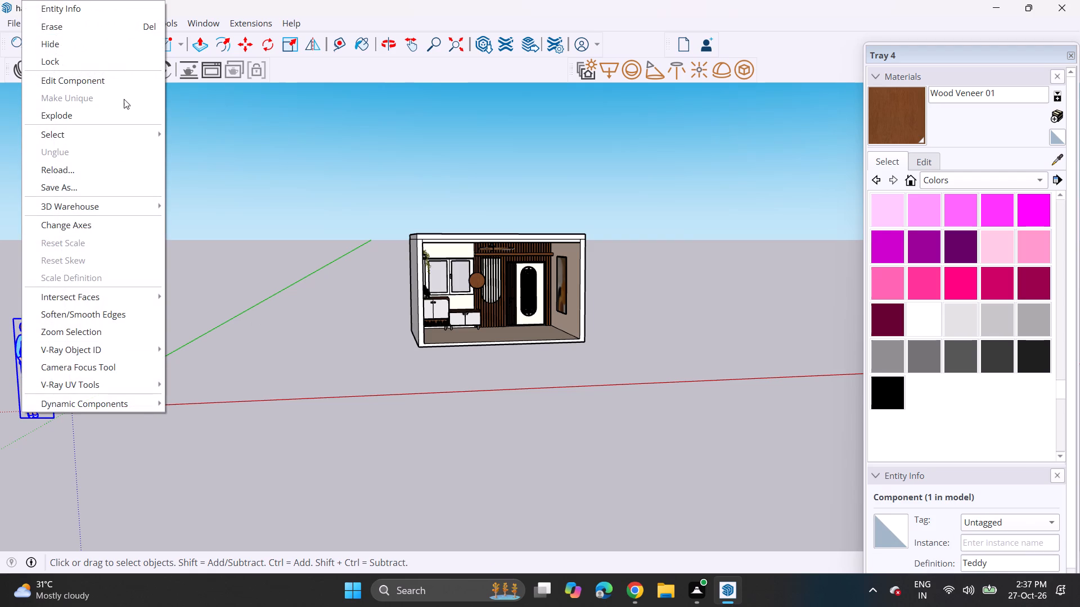
left_click(85, 31)
Examine the finished entrance interior through the room's open front, including the shoe cabinets, window, slatted panelling, door and ceiling.
middle_click_drag(464, 202, 434, 196)
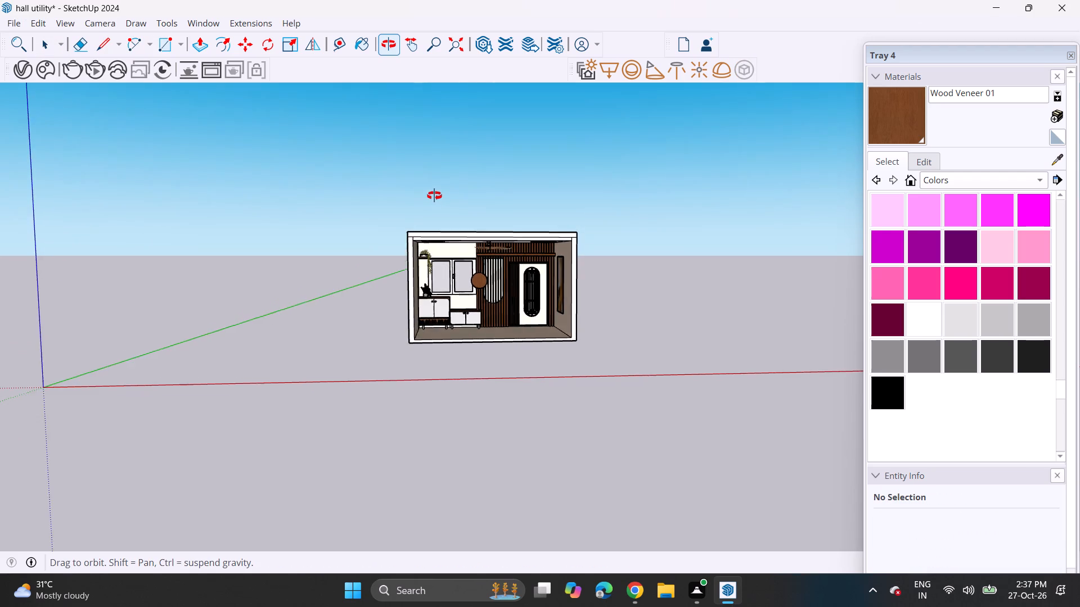
middle_click_drag(434, 196, 412, 183)
scroll(489, 282, "up", 9)
middle_click_drag(524, 296, 546, 309, "shift")
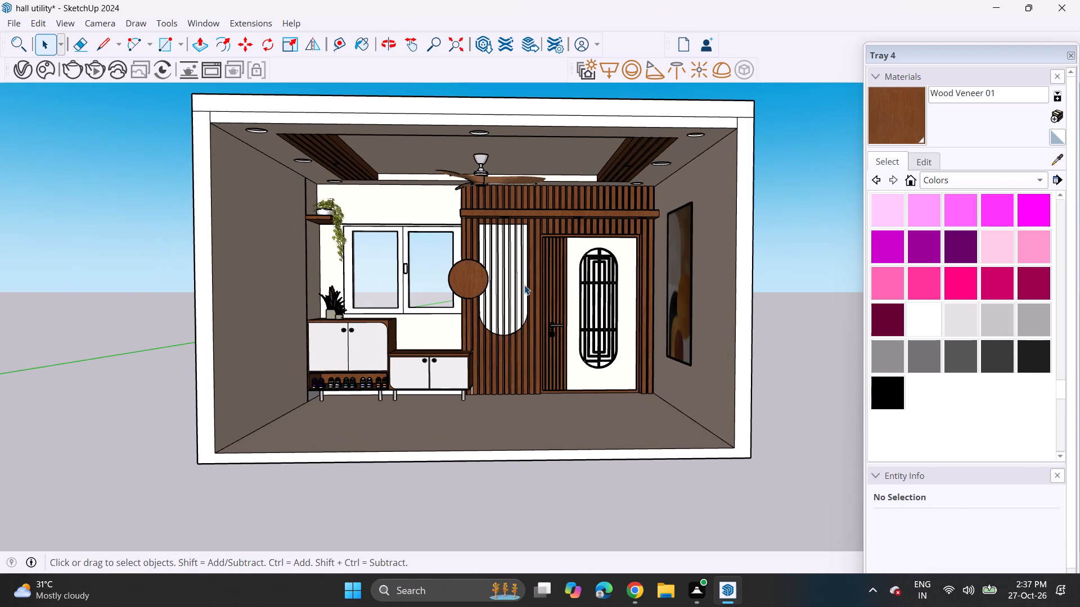
middle_click_drag(523, 279, 529, 279)
scroll(516, 272, "up", 3)
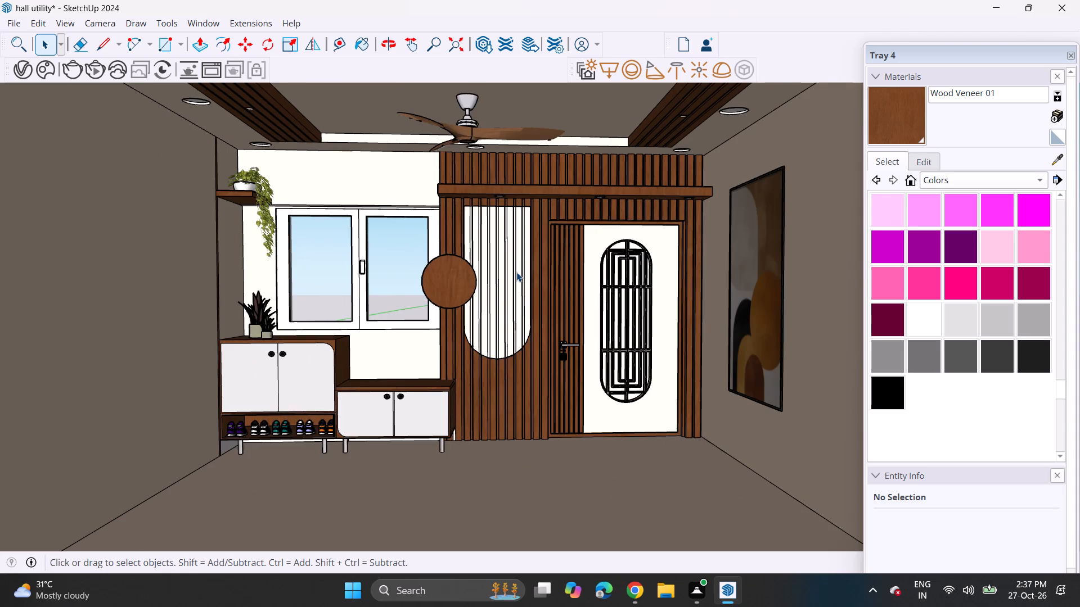
scroll(514, 271, "up", 1)
middle_click_drag(520, 271, 569, 283, "shift")
middle_click_drag(785, 268, 785, 268)
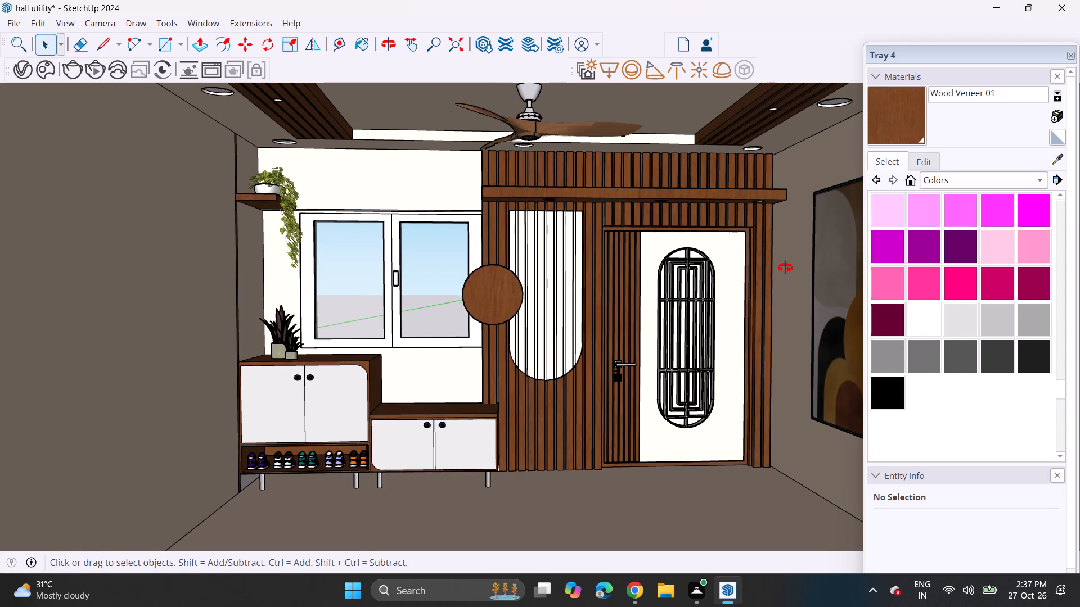
middle_click_drag(785, 268, 768, 291)
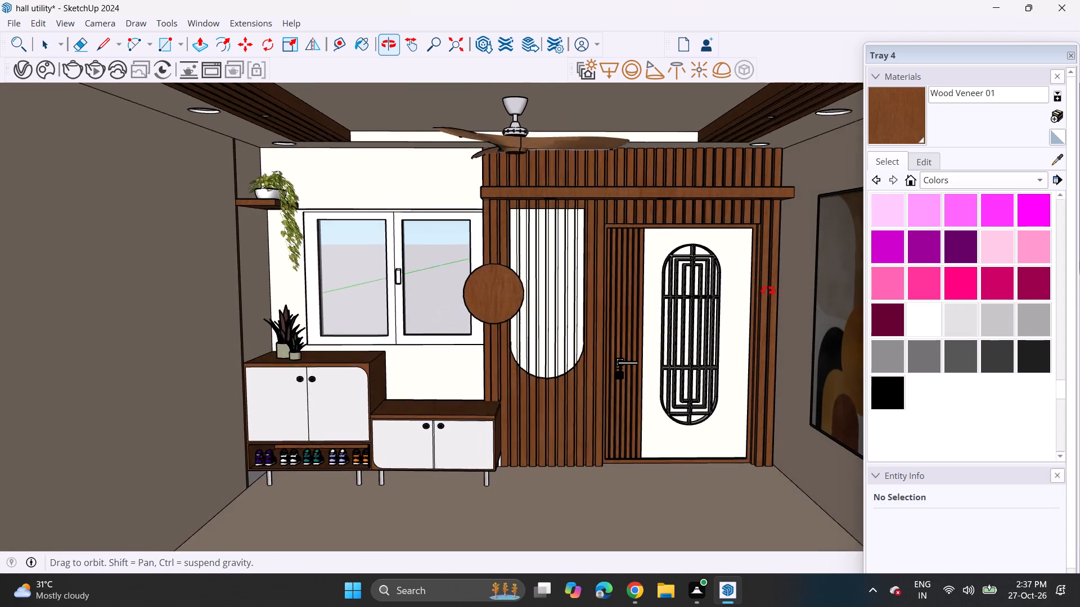
middle_click_drag(768, 291, 759, 288)
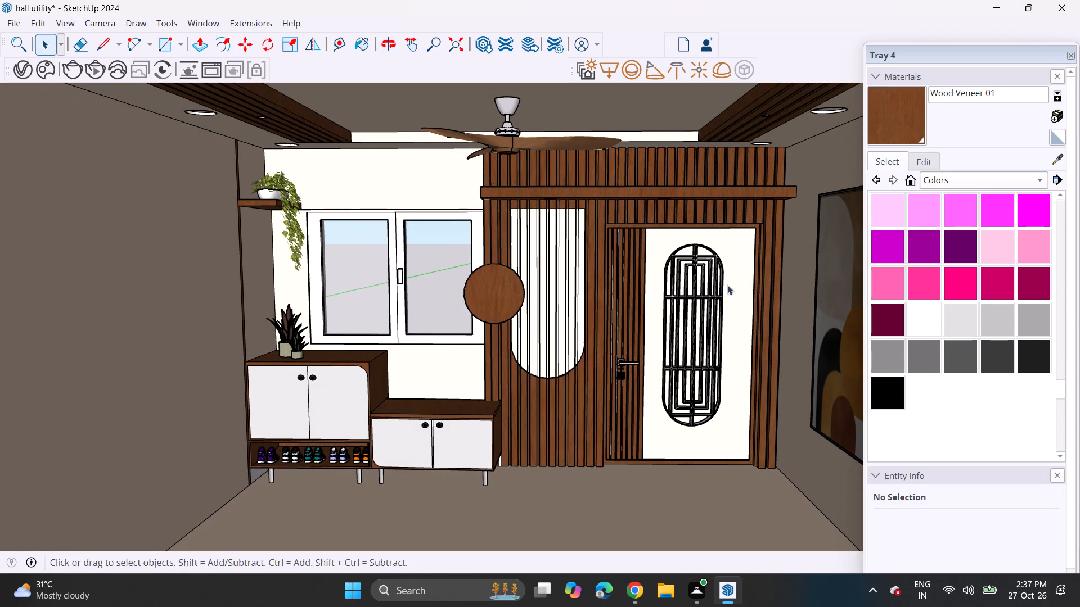
middle_click_drag(704, 309, 726, 283)
middle_click_drag(726, 281, 679, 282)
middle_click_drag(662, 278, 680, 272)
middle_click_drag(680, 271, 643, 271)
scroll(635, 271, "up", 1)
middle_click_drag(636, 271, 674, 268)
middle_click_drag(88, 237, 94, 248)
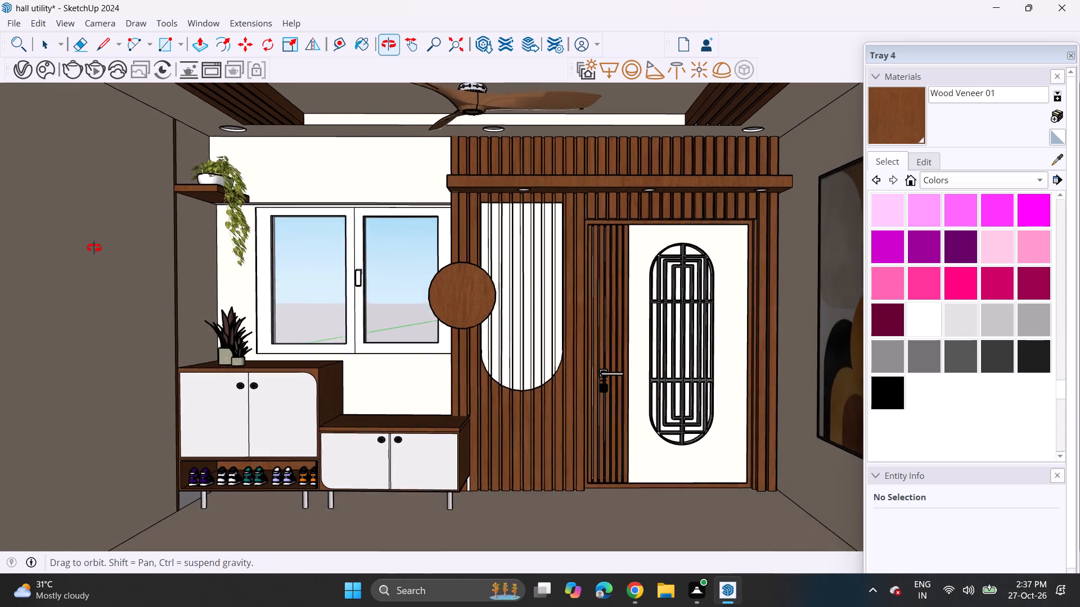
middle_click_drag(94, 248, 79, 252)
scroll(730, 366, "up", 1, "shift")
middle_click_drag(742, 364, 755, 333, "shift")
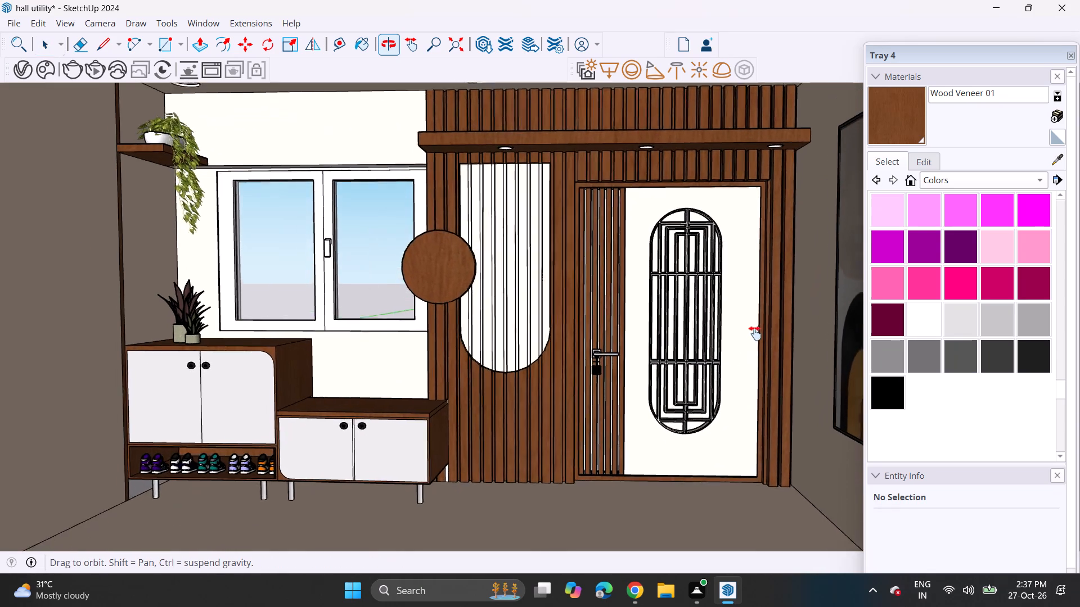
middle_click_drag(755, 333, 693, 395, "shift")
scroll(693, 395, "down", 1)
middle_click_drag(694, 386, 694, 373)
middle_click_drag(583, 381, 664, 368, "shift")
scroll(646, 366, "up", 1, "shift")
scroll(651, 365, "down", 3)
scroll(608, 382, "down", 2)
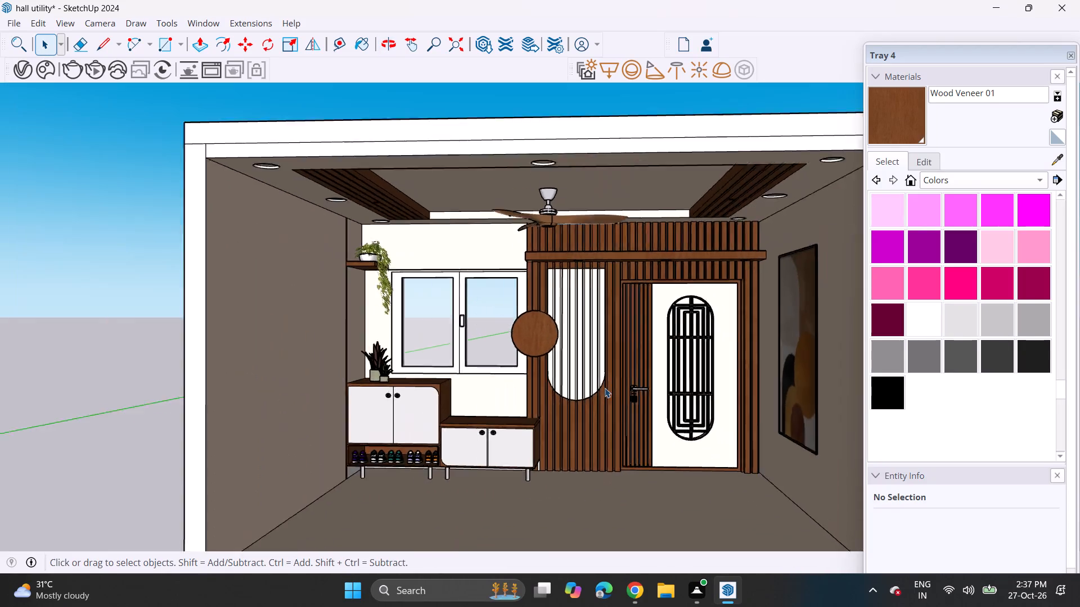
scroll(605, 388, "down", 2)
scroll(613, 384, "up", 1)
scroll(614, 384, "down", 1)
middle_click_drag(614, 383, 569, 357)
middle_click_drag(561, 355, 598, 363)
middle_click_drag(594, 369, 566, 354, "shift")
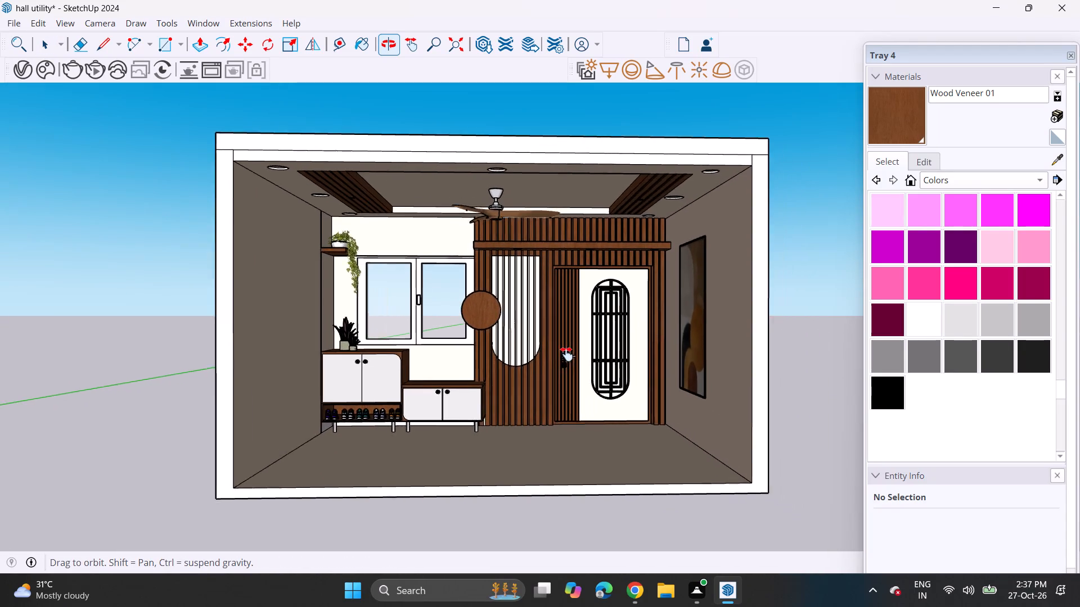
middle_click_drag(566, 354, 555, 347, "shift")
middle_click_drag(555, 347, 570, 351)
scroll(573, 363, "up", 3)
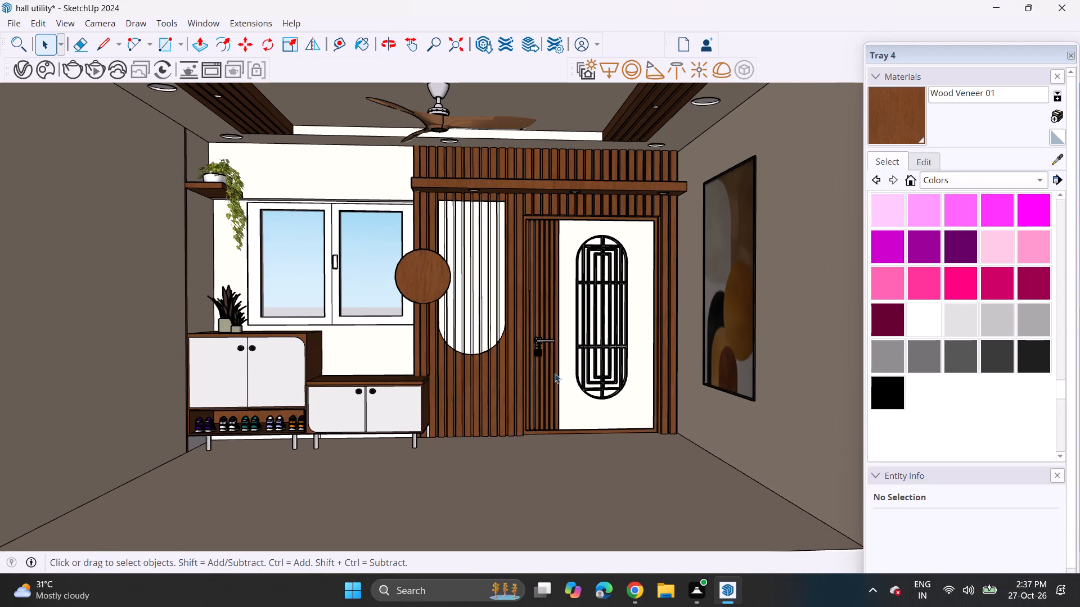
middle_click_drag(546, 370, 581, 383, "shift")
scroll(576, 382, "up", 2)
middle_click_drag(586, 381, 596, 411, "shift")
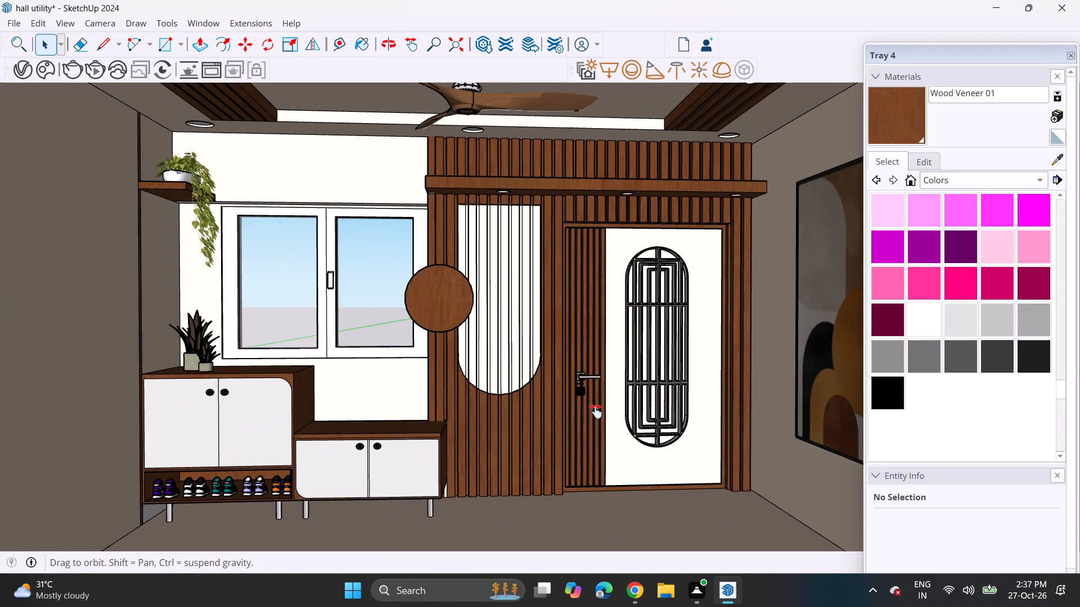
middle_click_drag(596, 411, 593, 419, "shift")
middle_click_drag(583, 406, 582, 401)
middle_click_drag(577, 388, 575, 393, "shift")
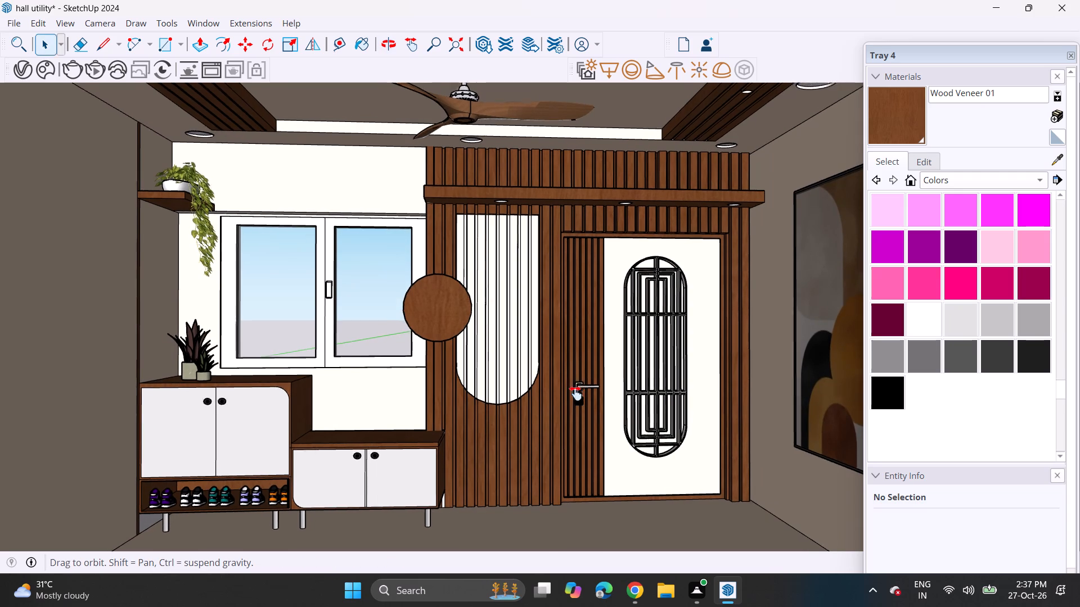
middle_click_drag(575, 393, 576, 397, "shift")
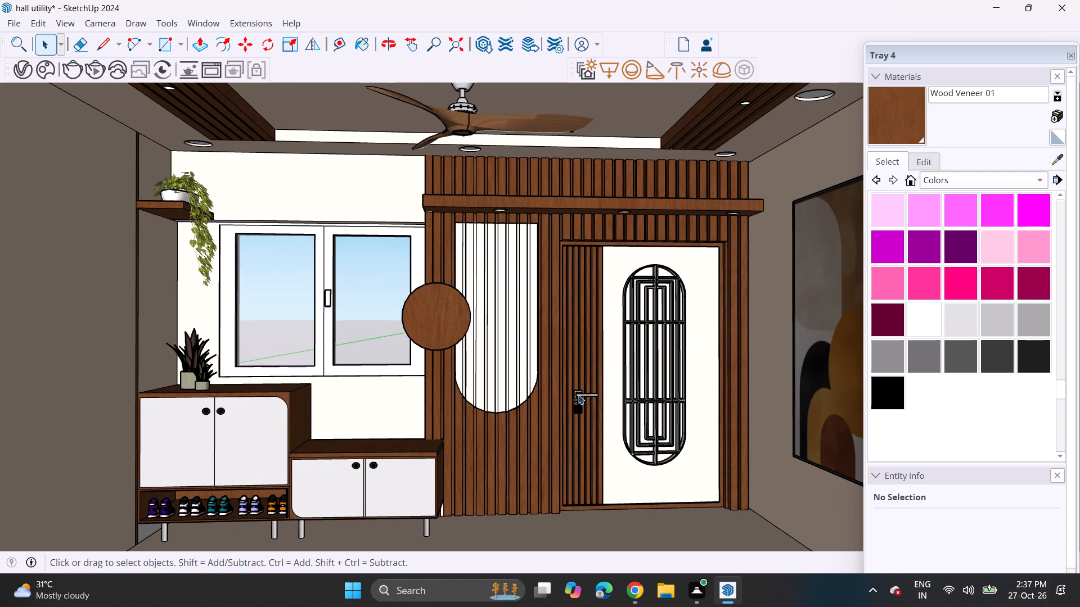
middle_click(105, 396)
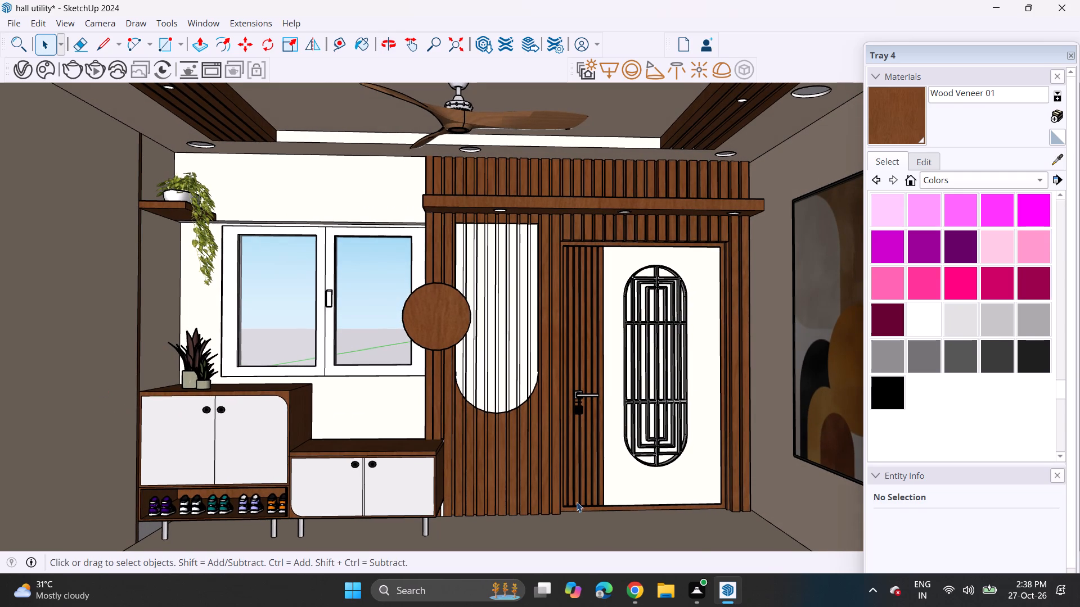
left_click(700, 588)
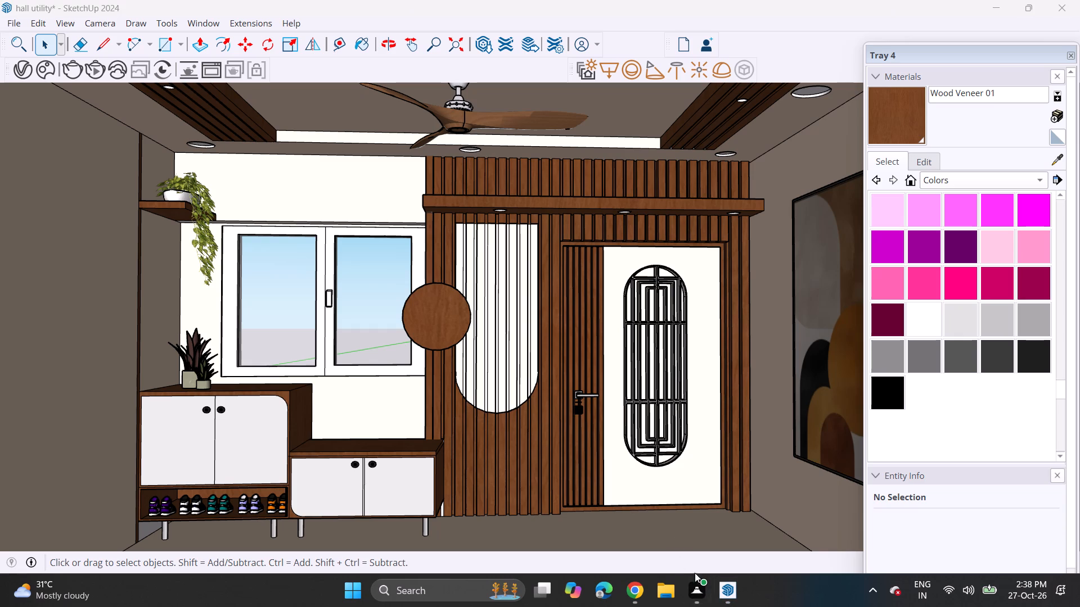